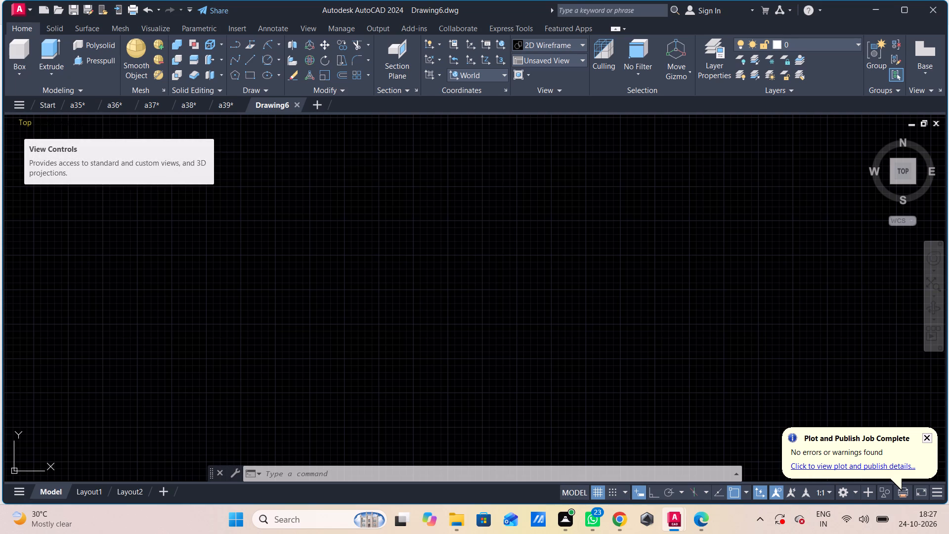
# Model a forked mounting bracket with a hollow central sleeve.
# Switch the model view to Front.
pyautogui.click(21, 123)
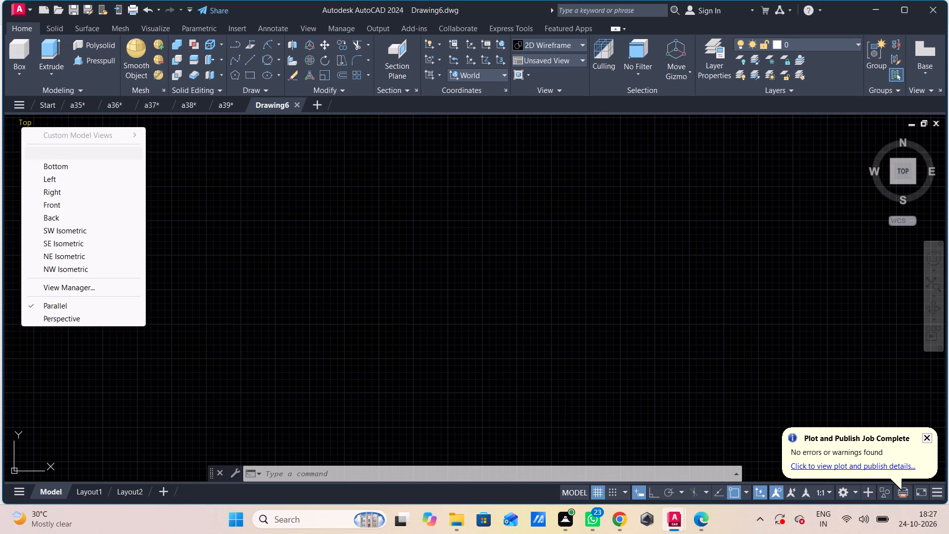
pyautogui.click(58, 205)
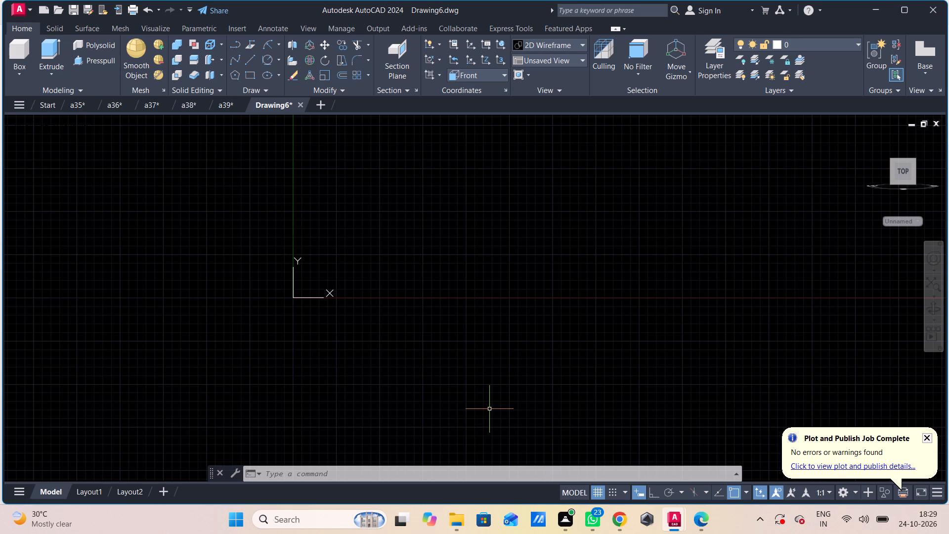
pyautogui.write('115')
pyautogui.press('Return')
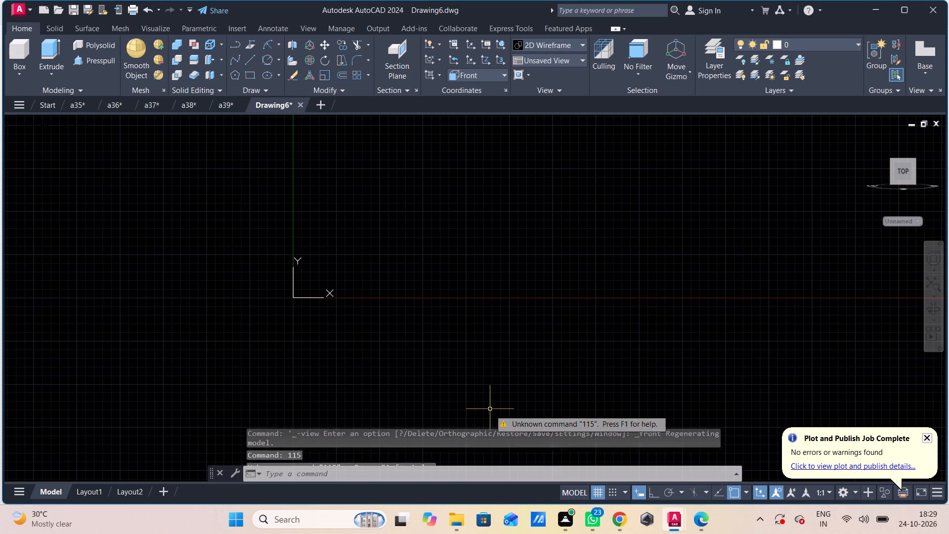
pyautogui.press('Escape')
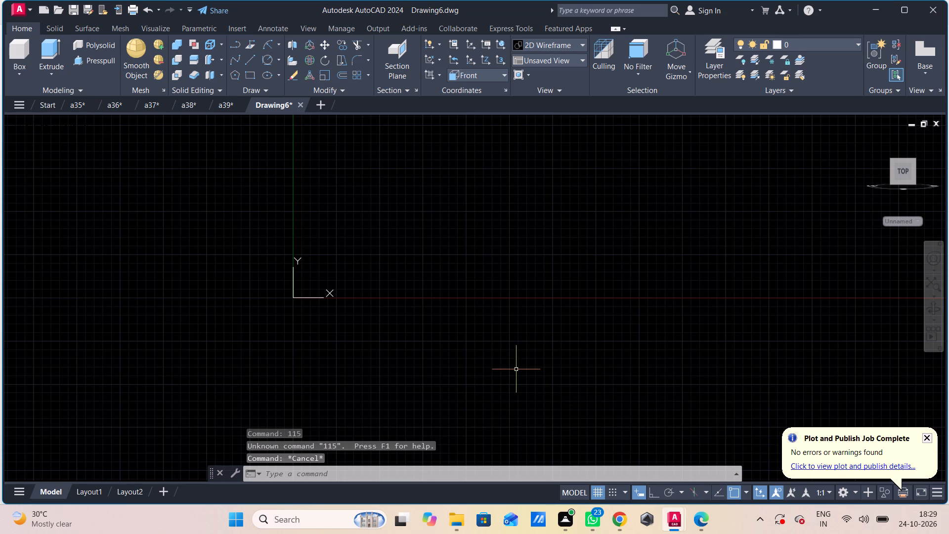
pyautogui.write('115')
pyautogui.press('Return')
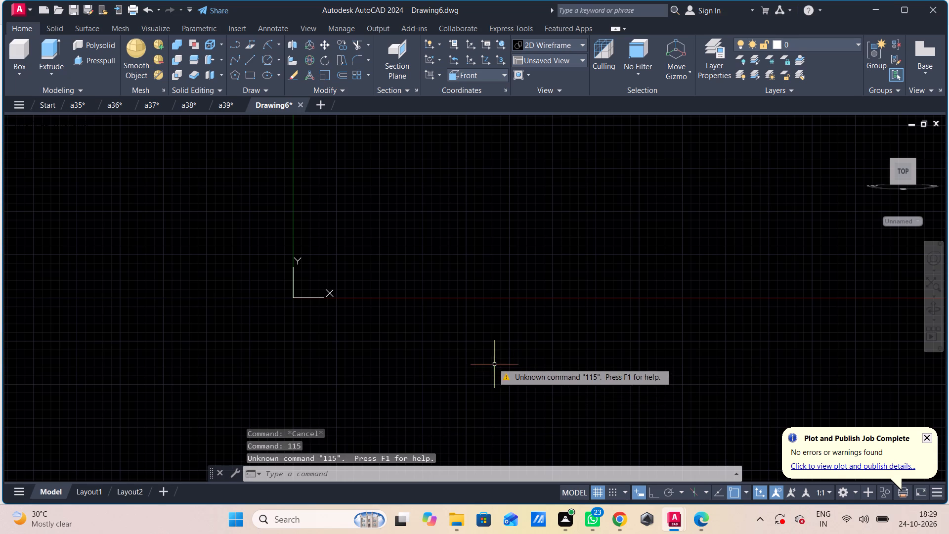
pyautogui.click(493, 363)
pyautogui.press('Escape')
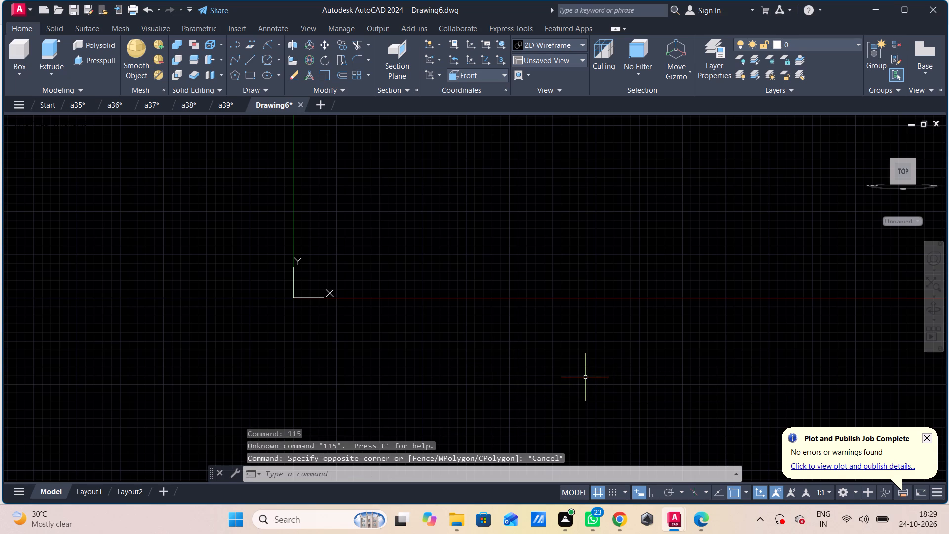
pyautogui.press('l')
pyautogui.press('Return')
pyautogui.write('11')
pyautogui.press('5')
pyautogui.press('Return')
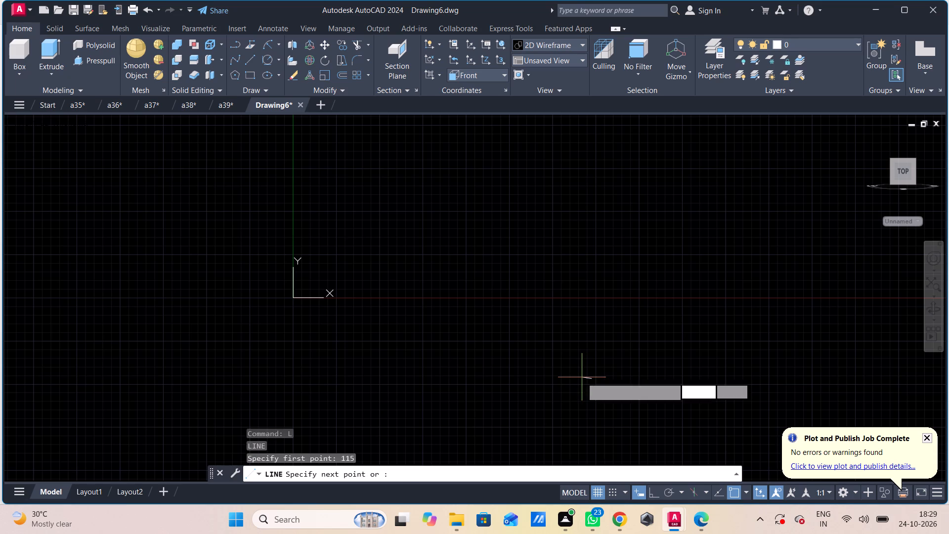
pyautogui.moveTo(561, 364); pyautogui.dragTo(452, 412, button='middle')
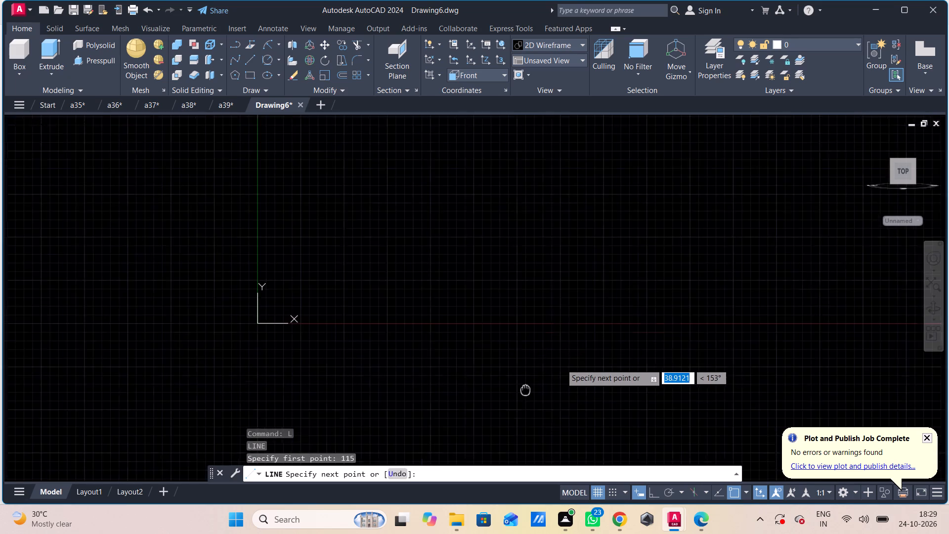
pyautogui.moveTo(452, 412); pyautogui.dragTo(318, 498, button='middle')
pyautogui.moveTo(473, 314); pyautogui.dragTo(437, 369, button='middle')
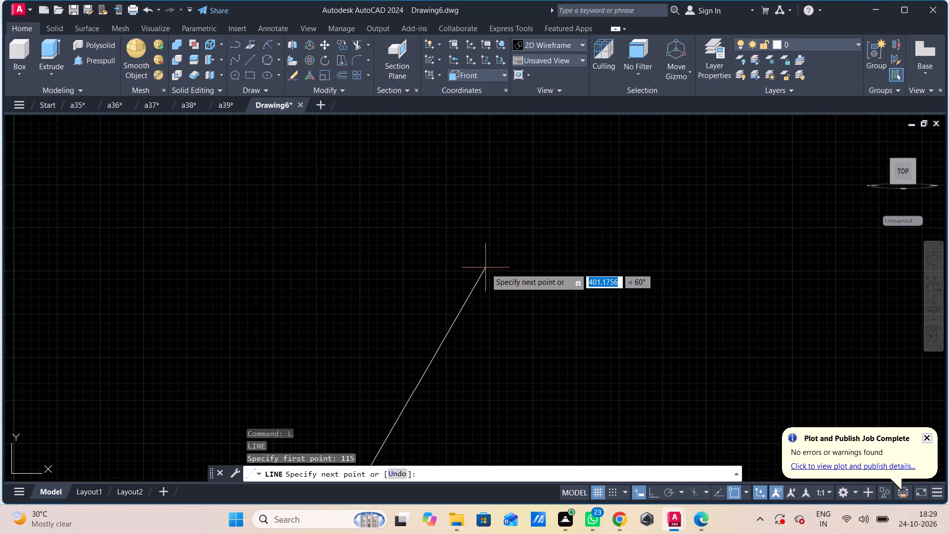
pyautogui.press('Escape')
# Draw a horizontal base line 115 units long in empty space with Ortho mode turned on.
pyautogui.press('l')
pyautogui.press('Return')
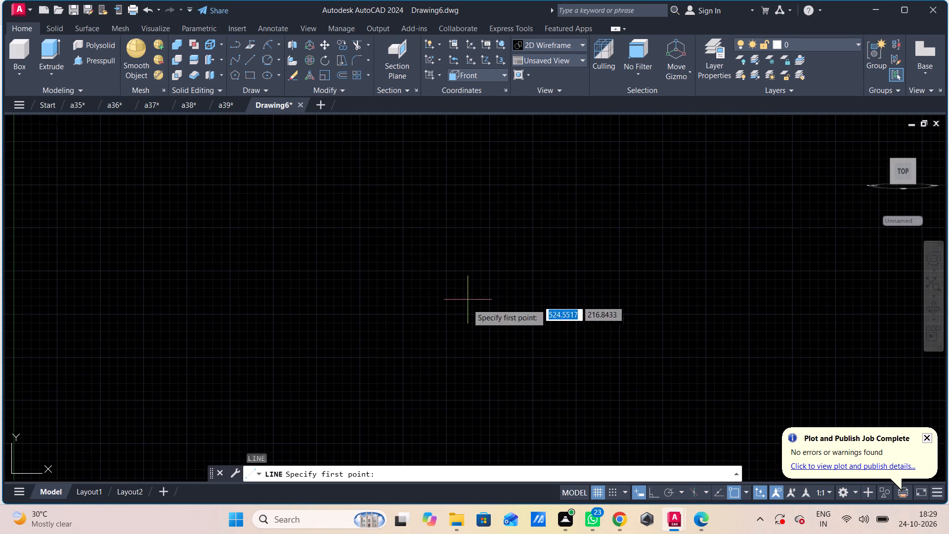
pyautogui.click(459, 369)
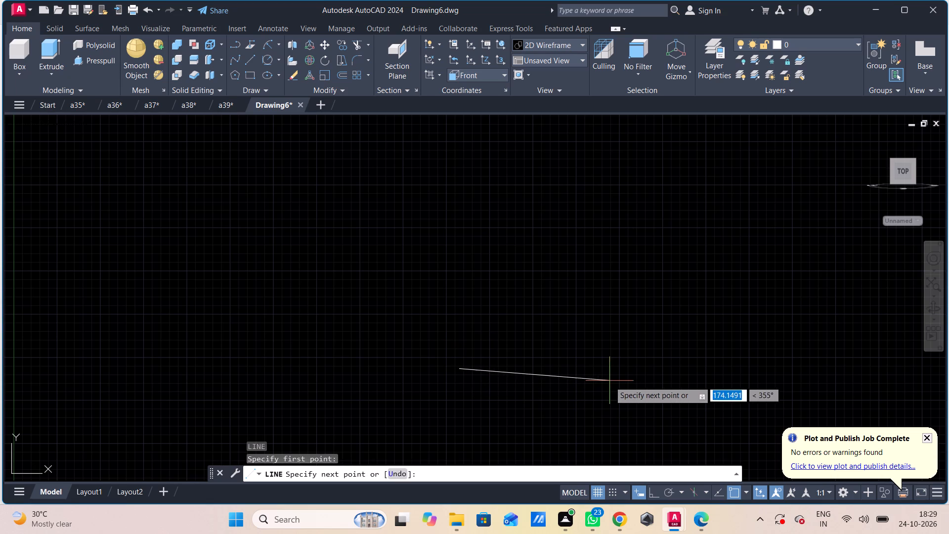
pyautogui.press('F8')
pyautogui.write('11')
pyautogui.press('5')
pyautogui.press('Return')
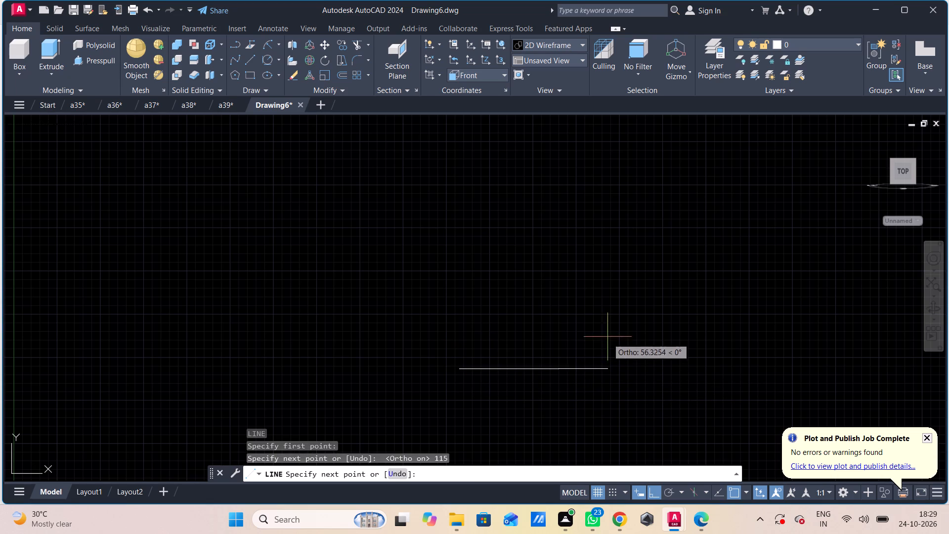
pyautogui.press('Escape')
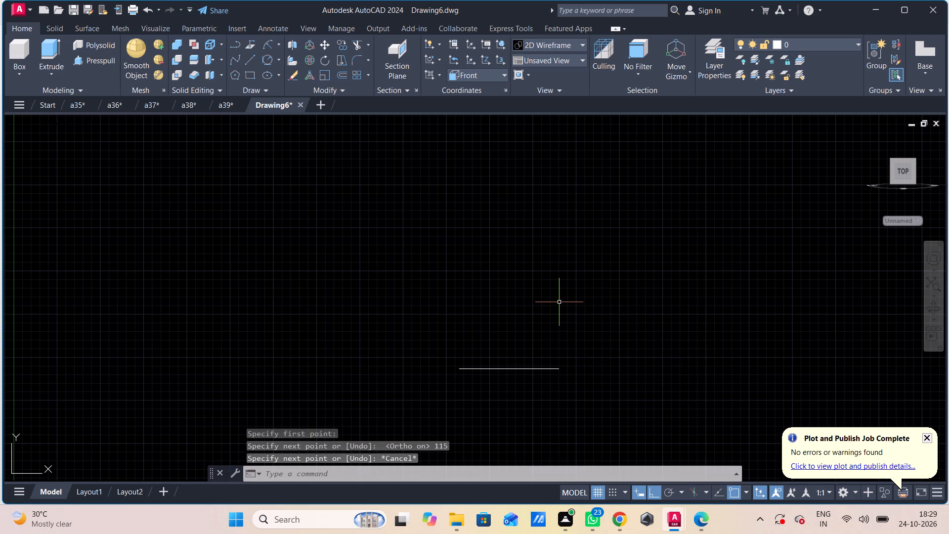
# Draw a line 60 units up from the base line's midpoint, continuing 40 units horizontally to the left.
pyautogui.write('l')
pyautogui.press('space')
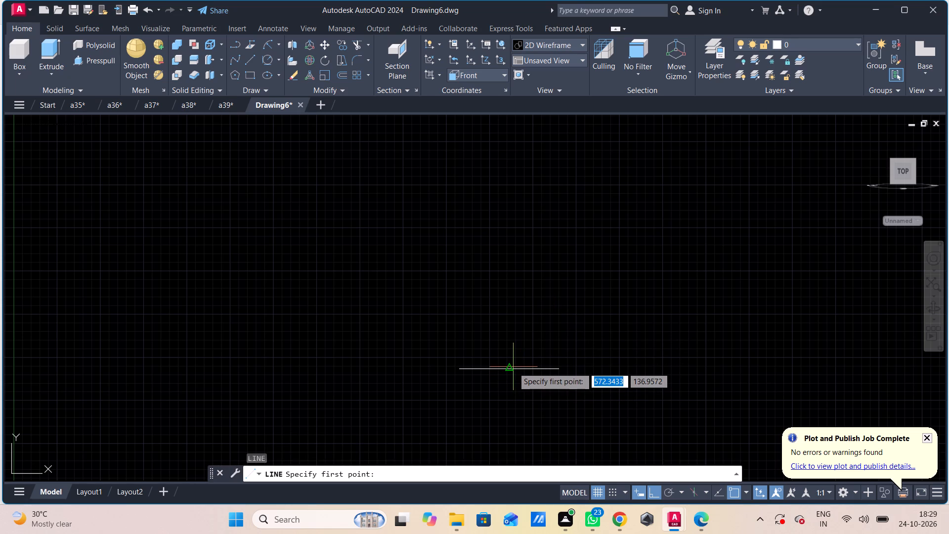
pyautogui.click(512, 370)
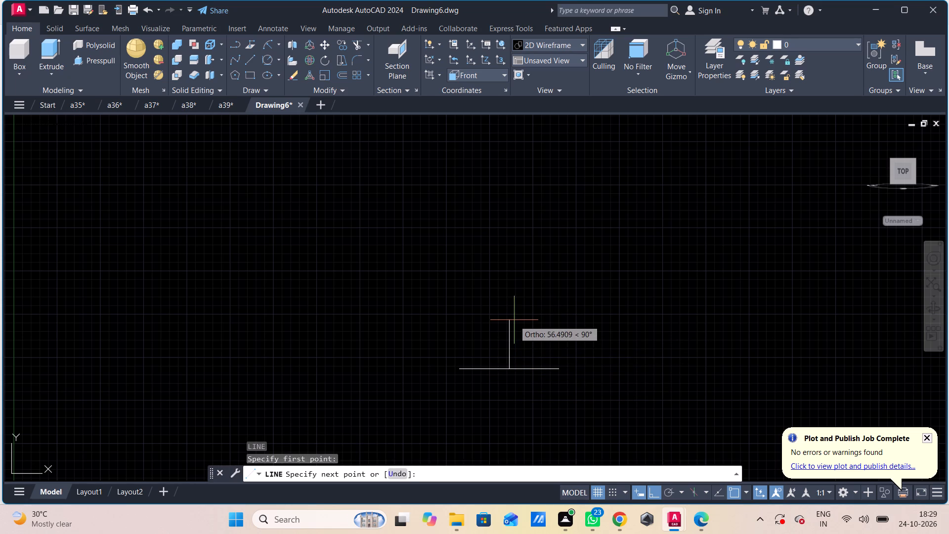
pyautogui.write('60')
pyautogui.press('Return')
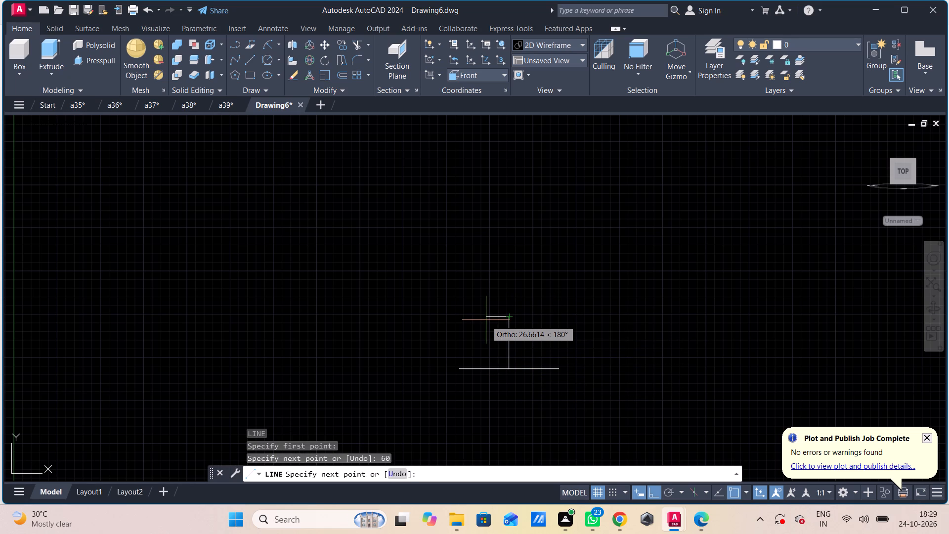
pyautogui.press('4')
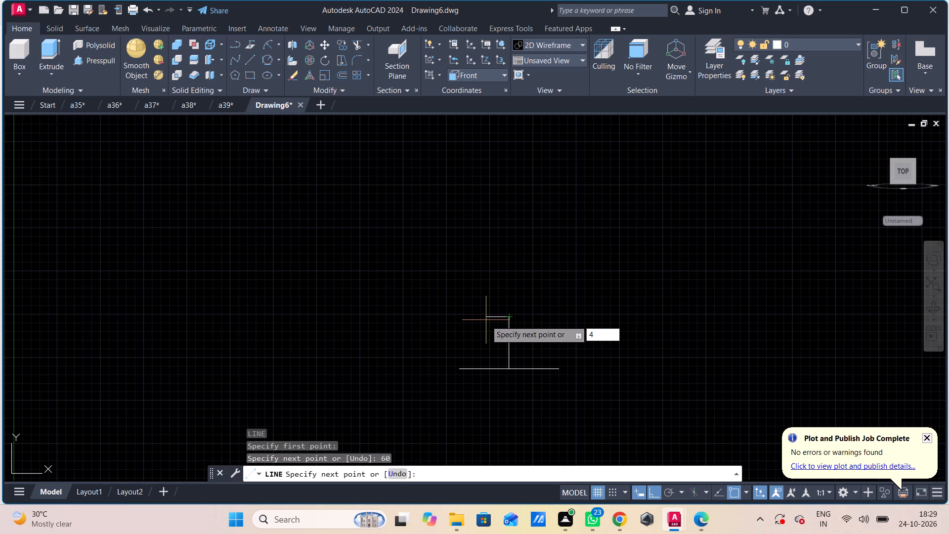
pyautogui.press('0')
pyautogui.press('Return')
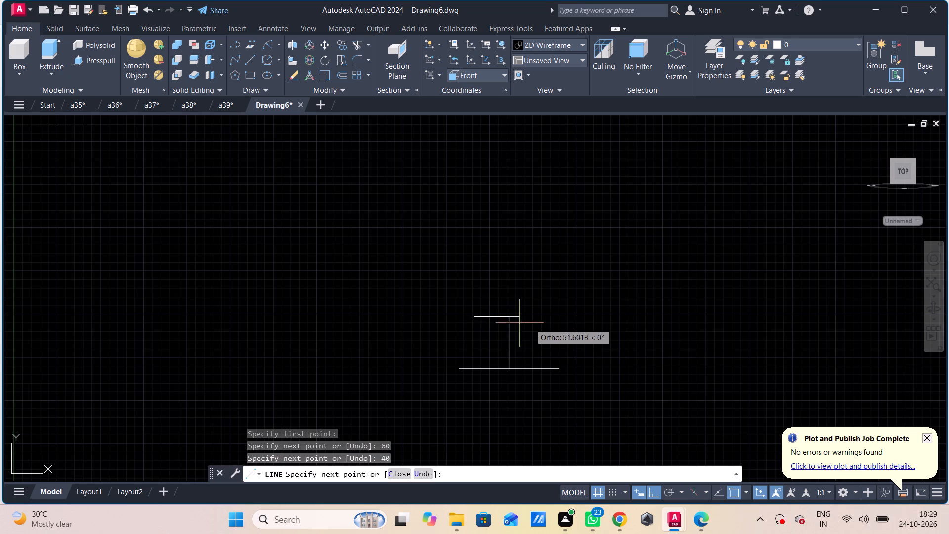
pyautogui.press('Escape')
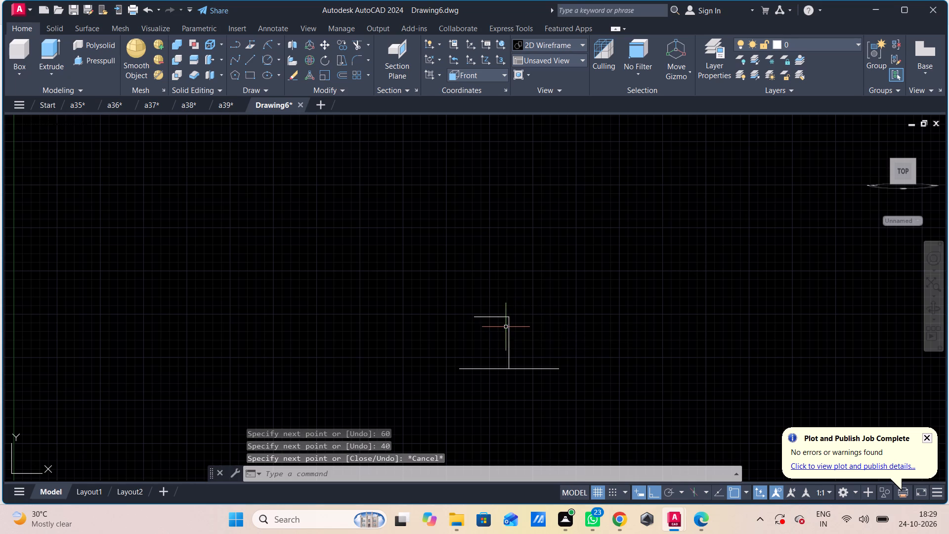
# Draw a 40-unit horizontal line to the right from the top of the 60-unit vertical line.
pyautogui.press('space')
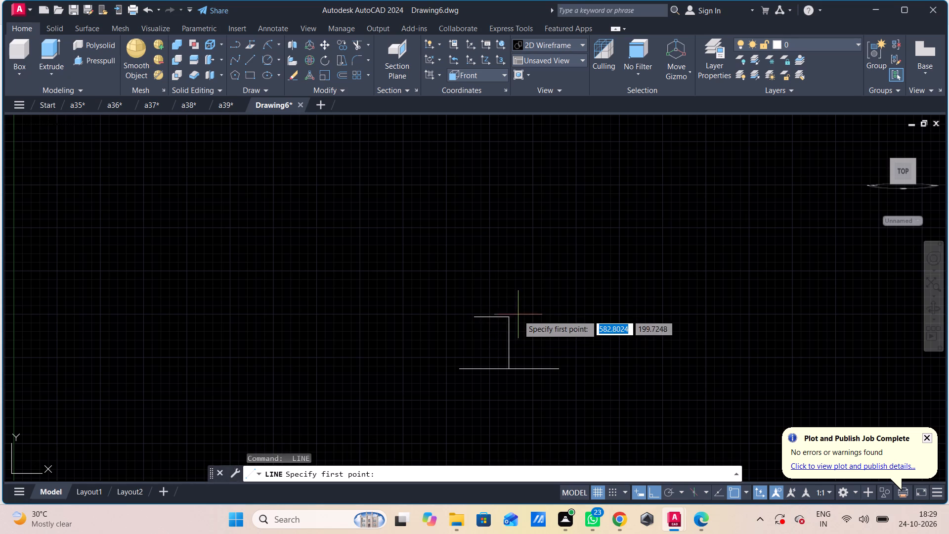
pyautogui.click(514, 318)
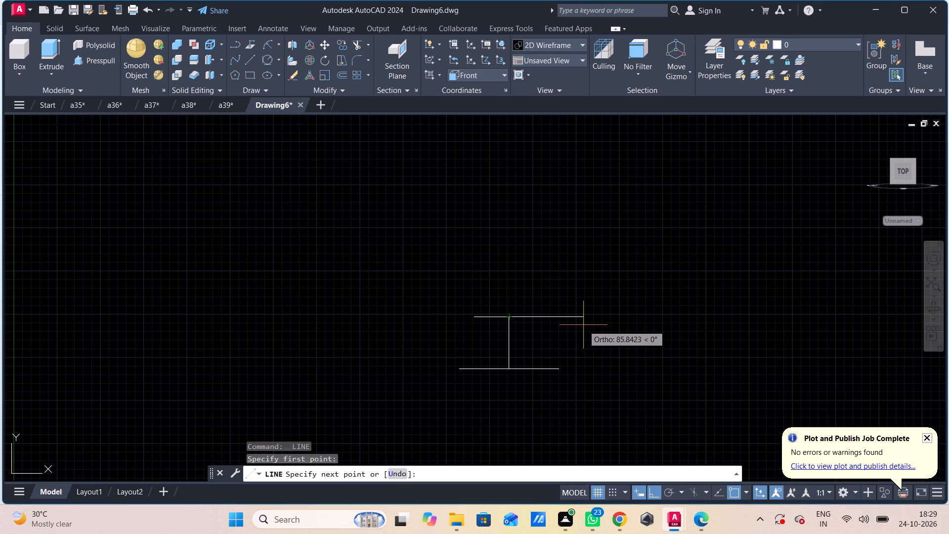
pyautogui.write('40')
pyautogui.press('Return')
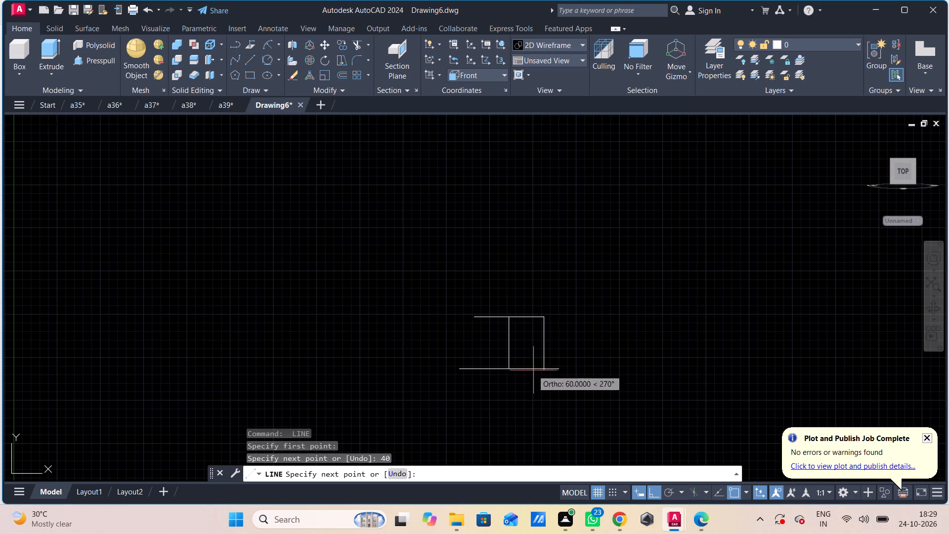
pyautogui.press('Escape')
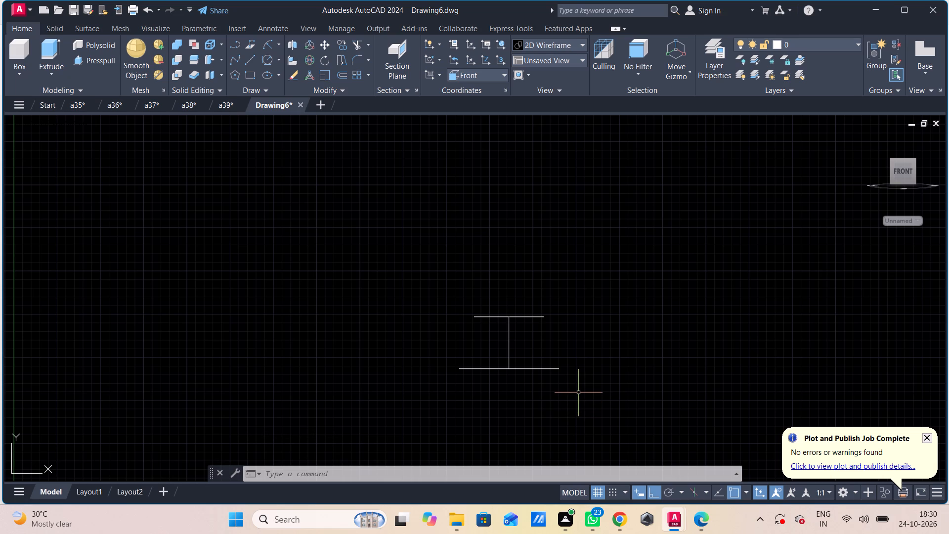
# Draw an 80-unit vertical line upward from the right end of the upper horizontal line.
pyautogui.press('l')
pyautogui.press('space')
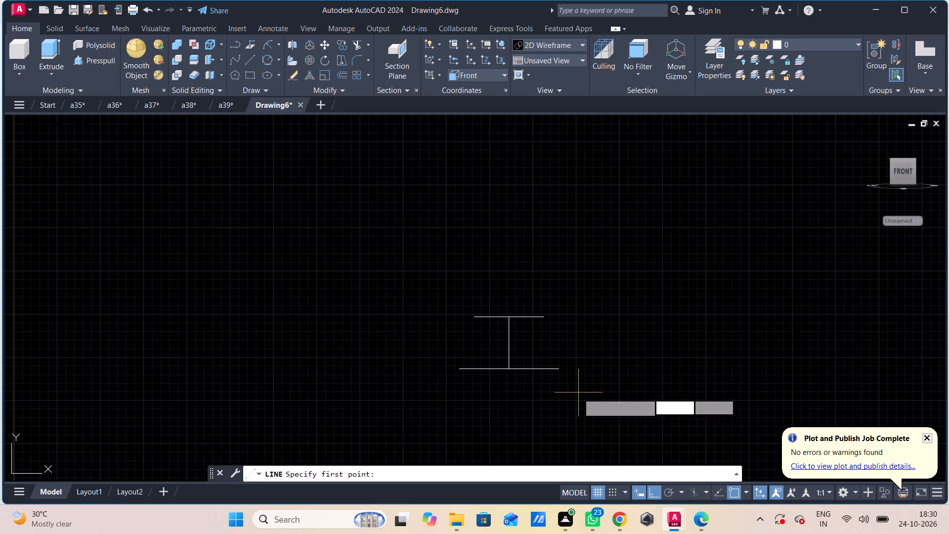
pyautogui.click(544, 321)
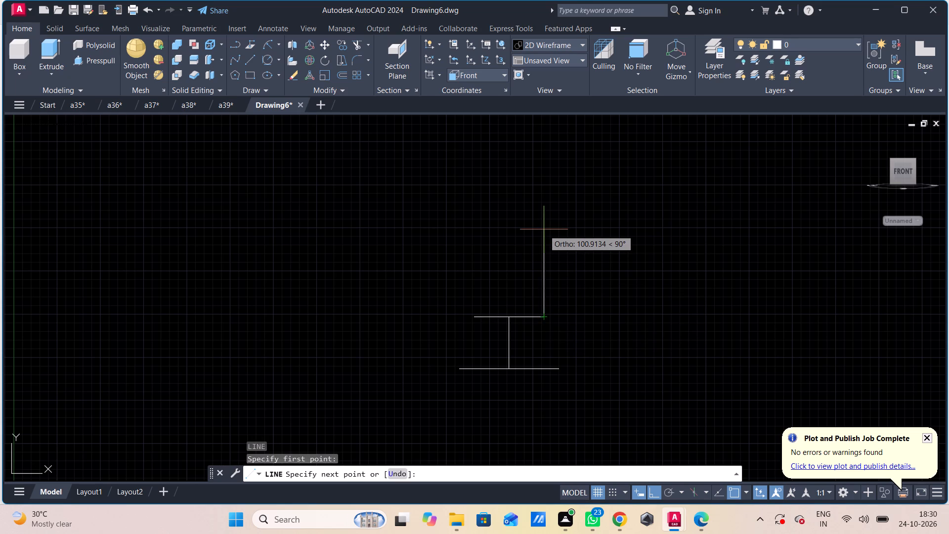
pyautogui.press('8')
pyautogui.press('0')
pyautogui.press('Return')
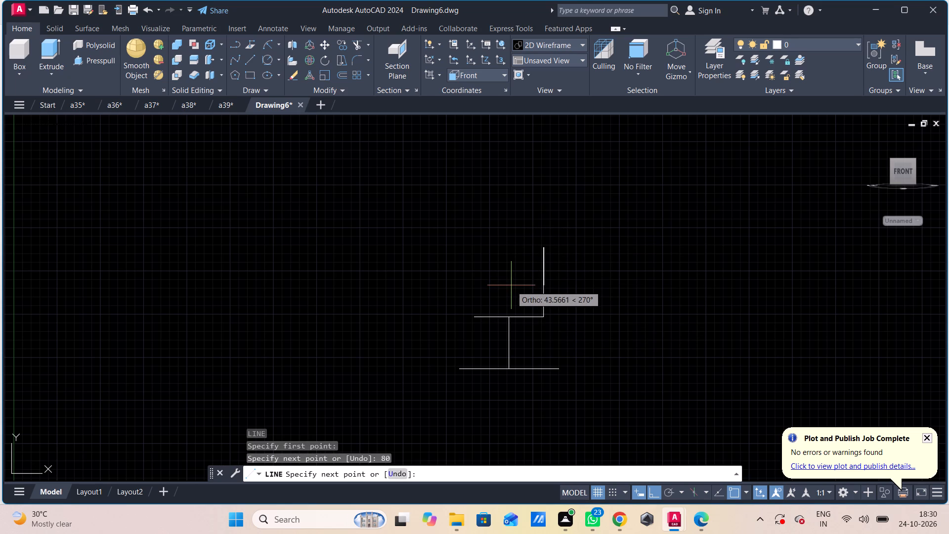
pyautogui.press('Escape')
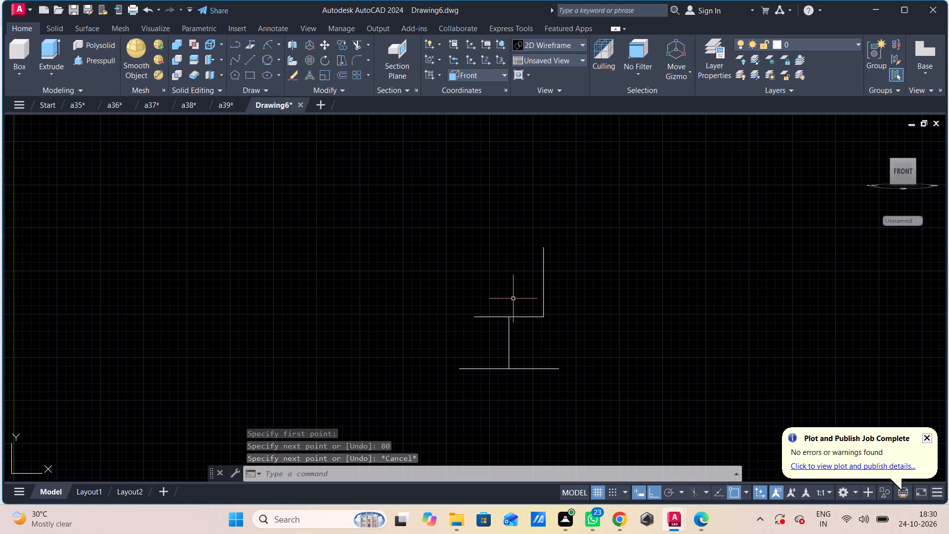
# Draw an 80-unit vertical line upward from the left end of the upper horizontal line.
pyautogui.press('l')
pyautogui.press('Return')
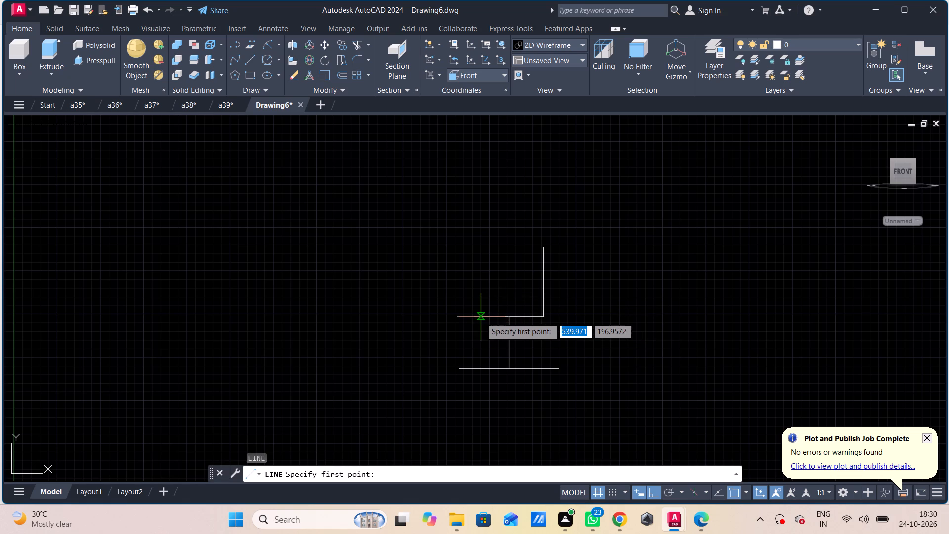
pyautogui.click(477, 318)
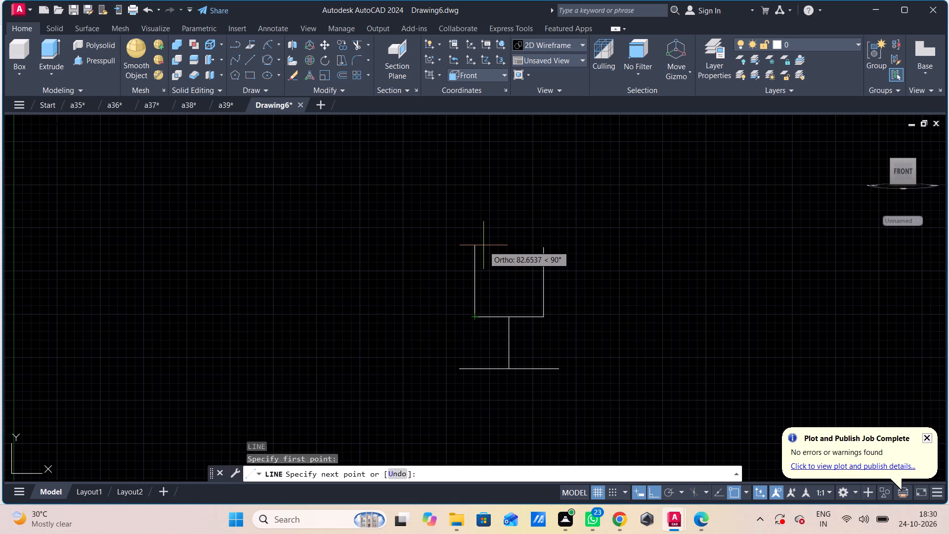
pyautogui.press('8')
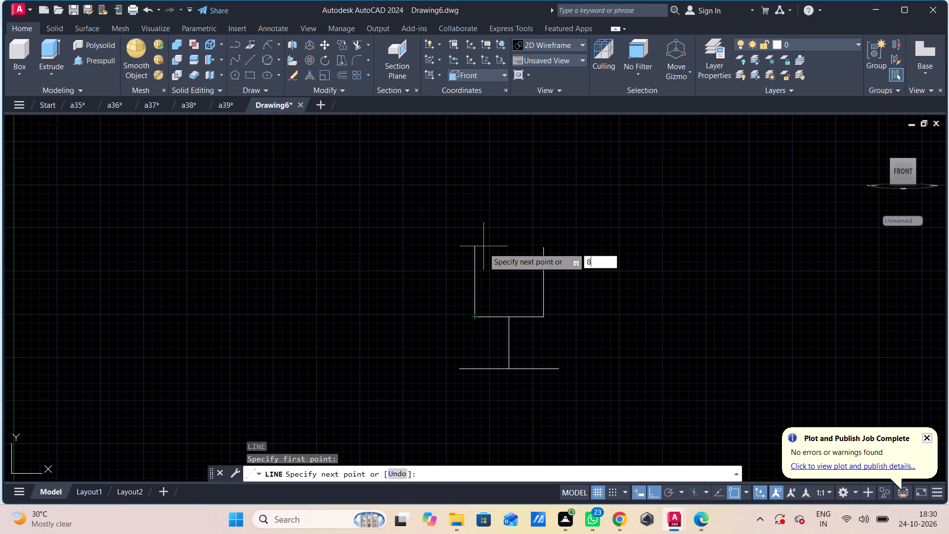
pyautogui.press('0')
pyautogui.press('Return')
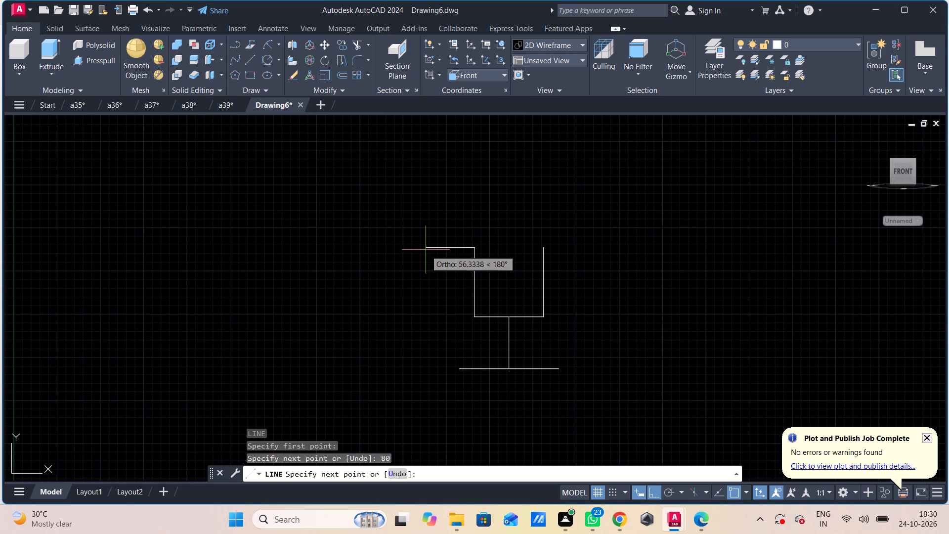
pyautogui.press('Escape')
# Draw a 35-unit horizontal line outward from the left upright's top, continuing with a slanted line to the base line's left end.
pyautogui.write('l')
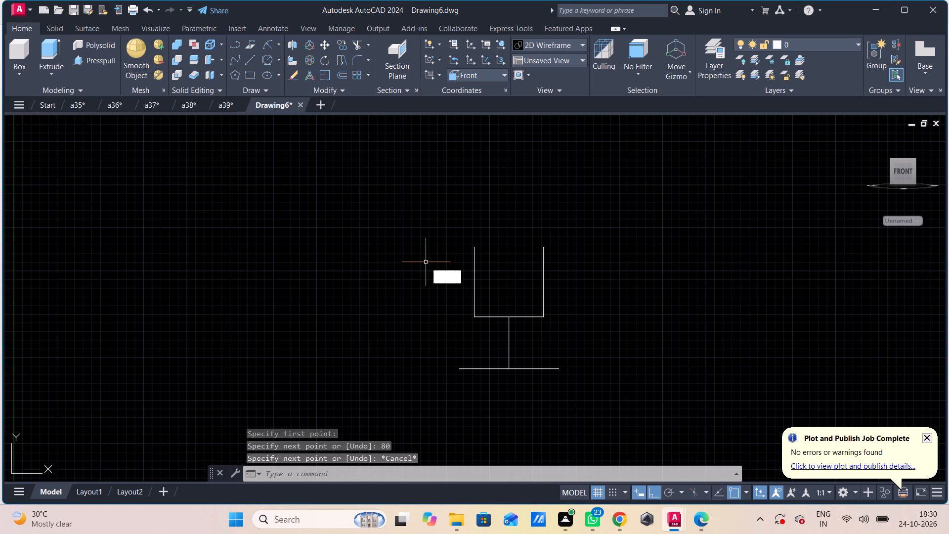
pyautogui.press('space')
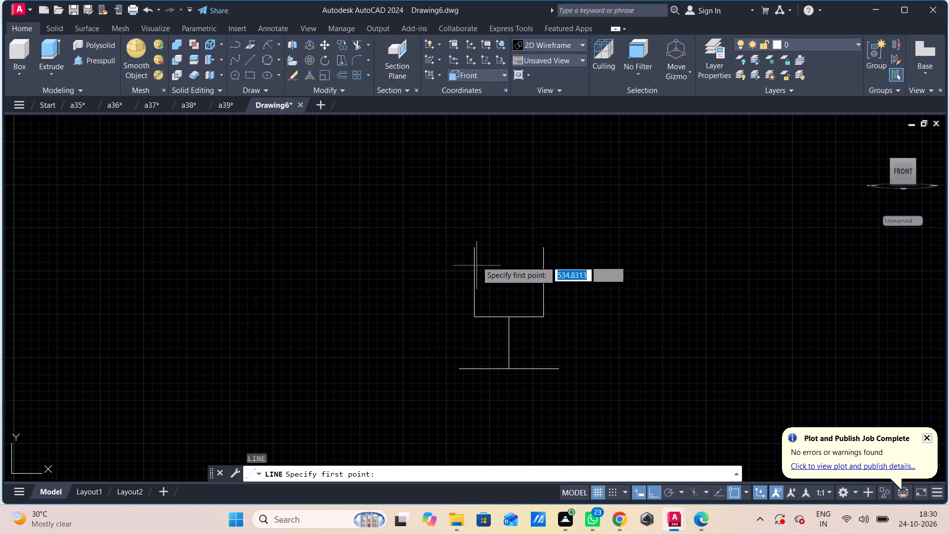
pyautogui.click(475, 247)
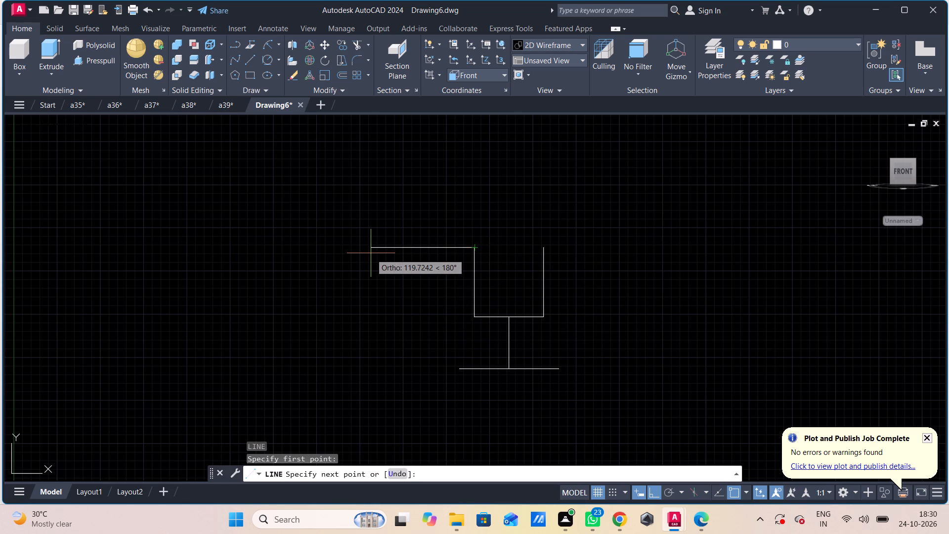
pyautogui.write('35')
pyautogui.press('Return')
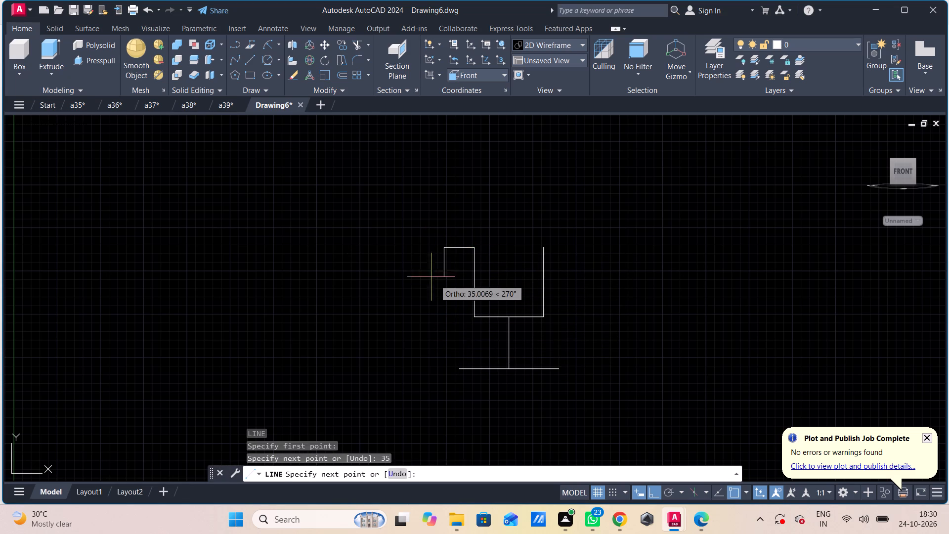
pyautogui.click(462, 371)
pyautogui.press('Escape')
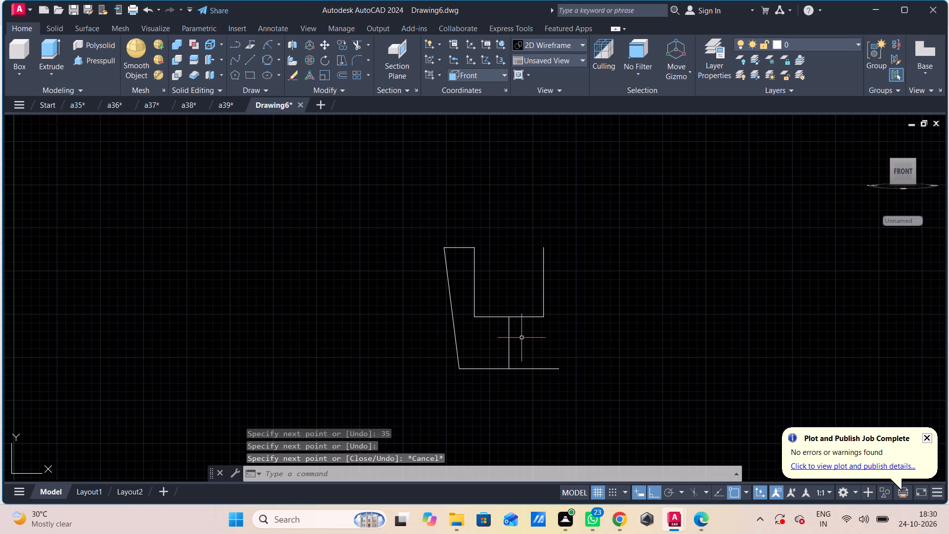
# Draw a 35-unit horizontal line outward from the right upright's top, continuing with a slanted line to the base line's right end.
pyautogui.press('l')
pyautogui.press('space')
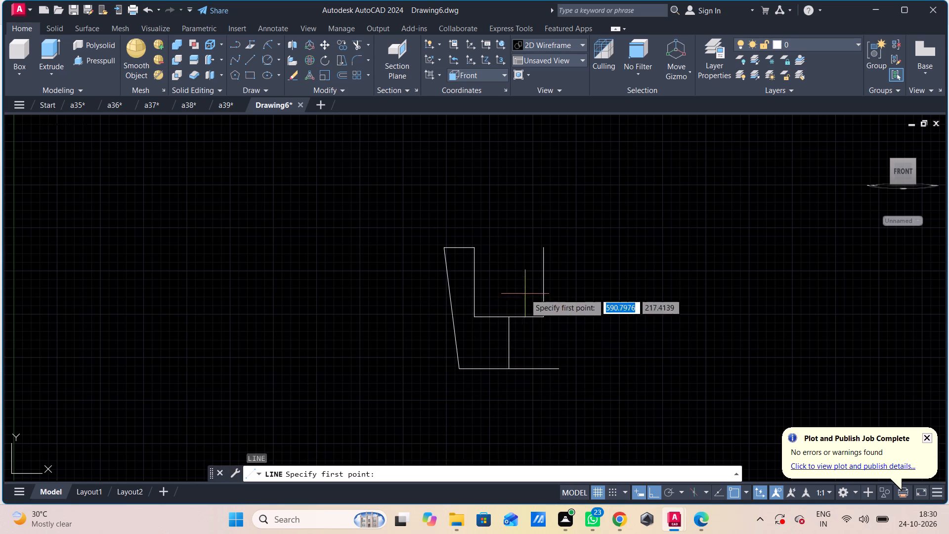
pyautogui.click(541, 248)
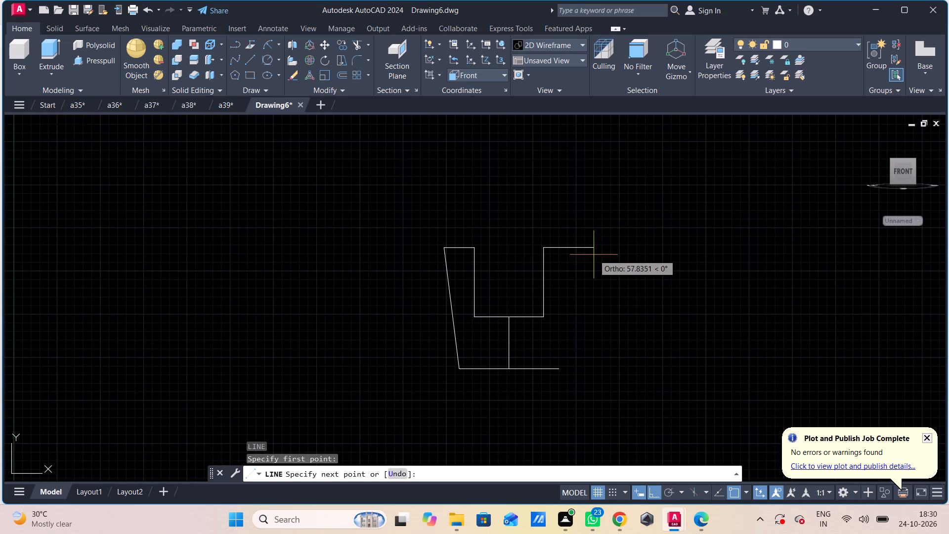
pyautogui.write('35')
pyautogui.press('Return')
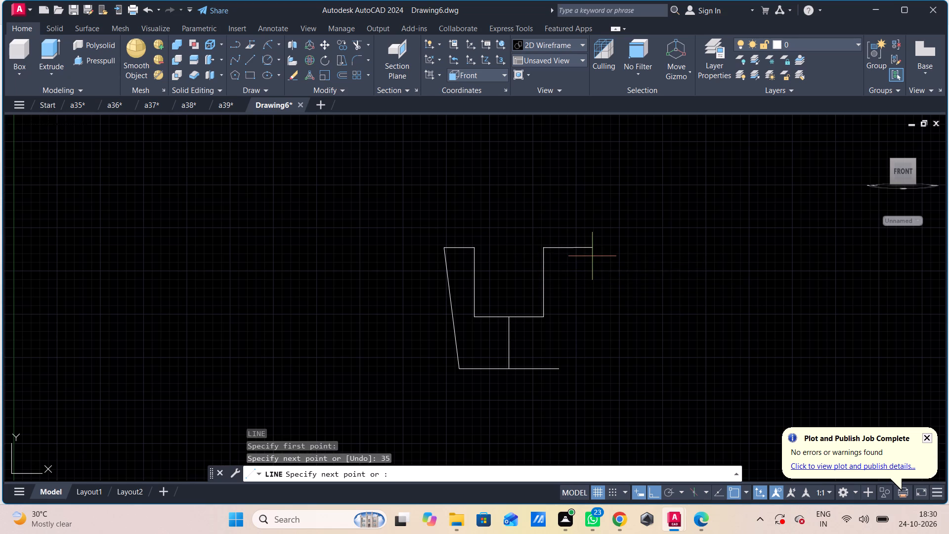
pyautogui.click(555, 370)
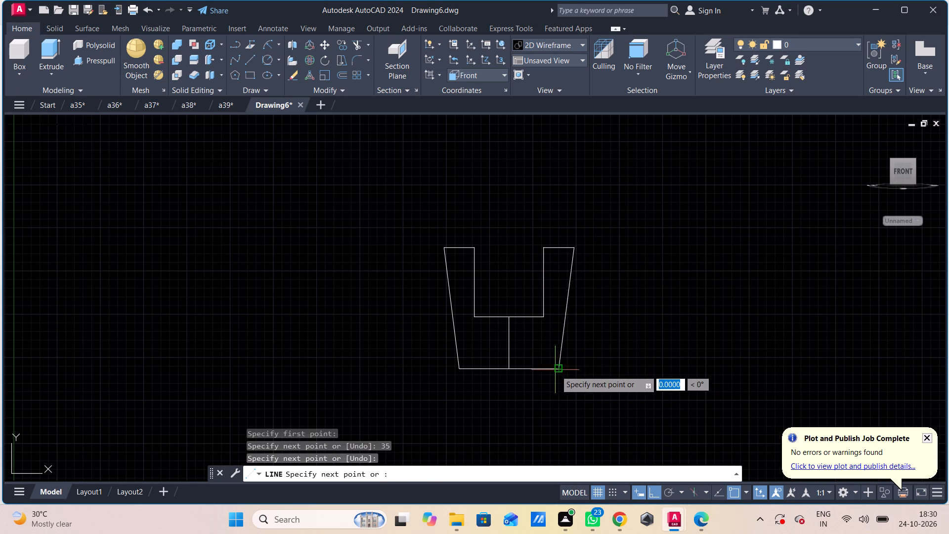
pyautogui.press('Escape')
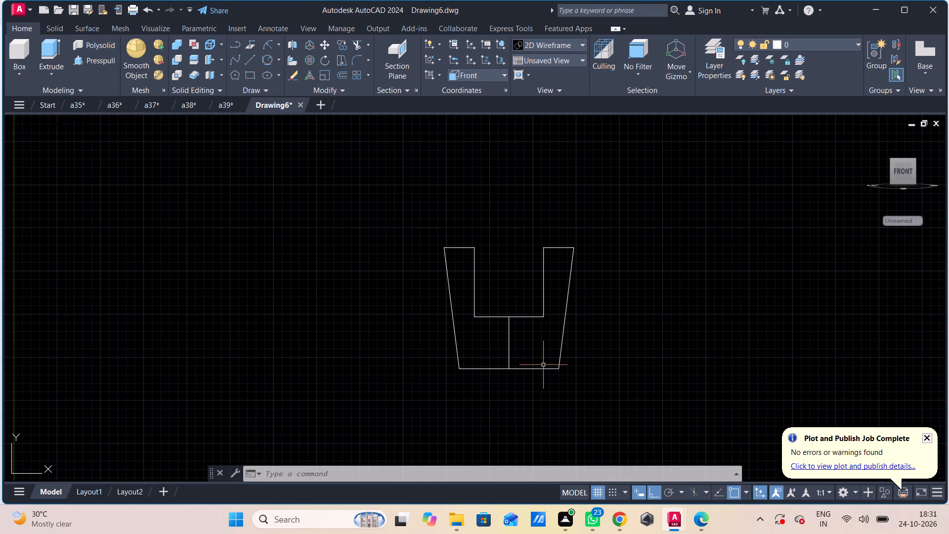
# Delete the vertical construction line between the base line's midpoint and the slot bottom.
pyautogui.moveTo(543, 365); pyautogui.dragTo(543, 330, button='middle')
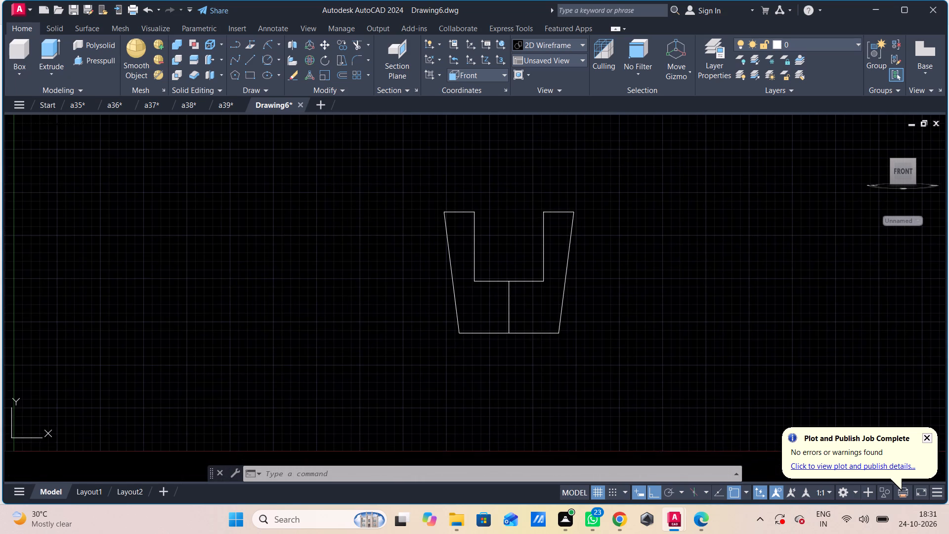
pyautogui.click(525, 301)
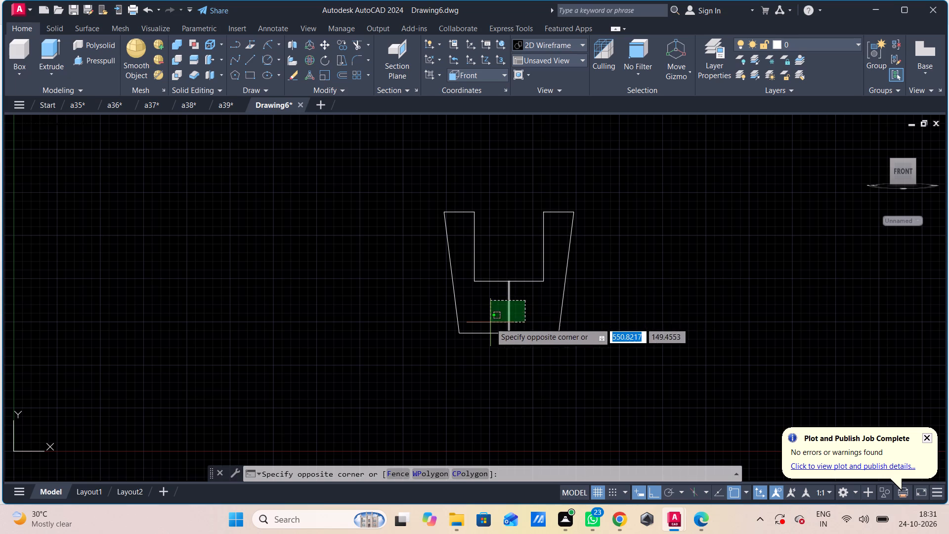
pyautogui.click(490, 323)
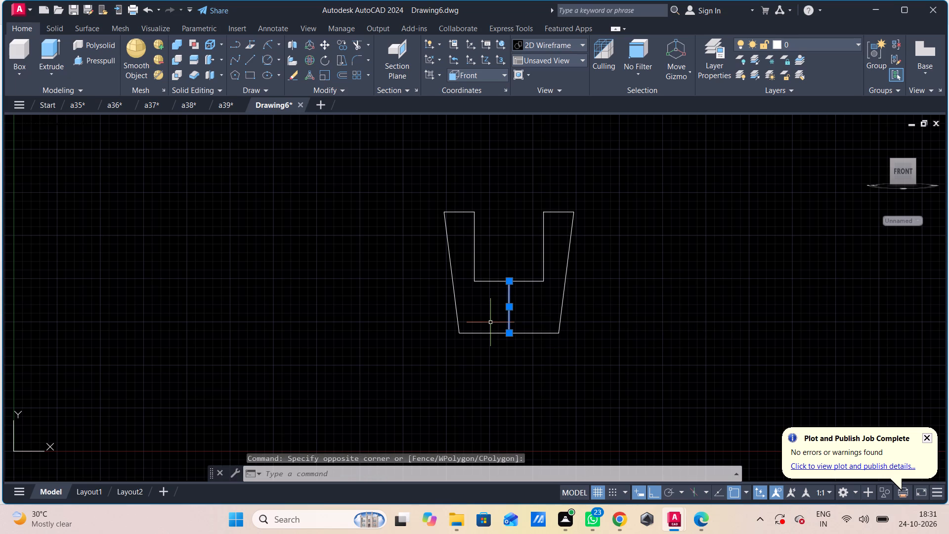
pyautogui.press('Delete')
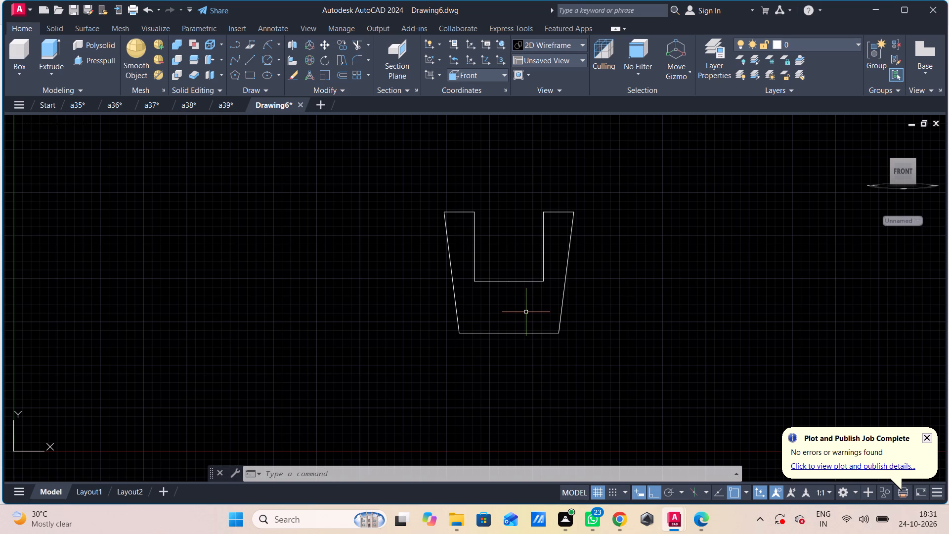
# Fillet the outer top corner of the left arm with a radius of 10.
pyautogui.press('f')
pyautogui.press('space')
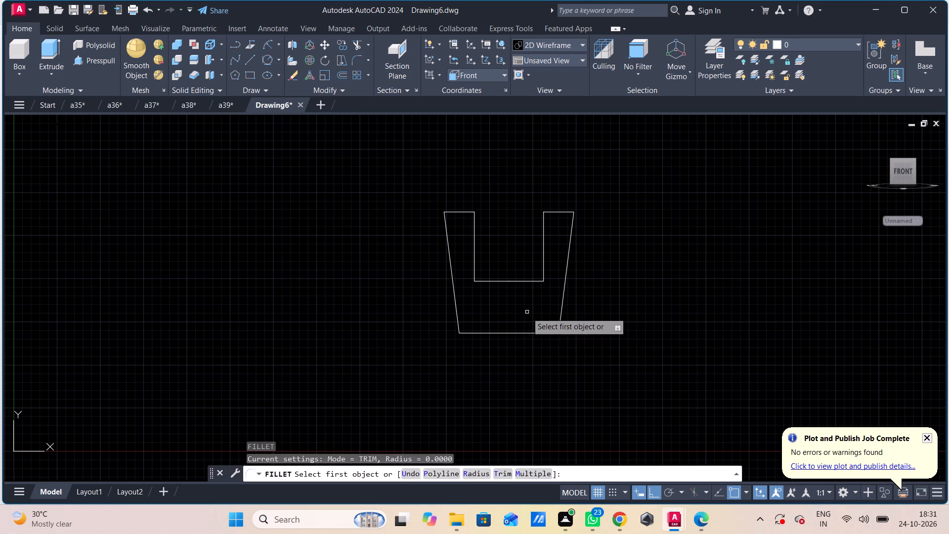
pyautogui.write('r')
pyautogui.press('space')
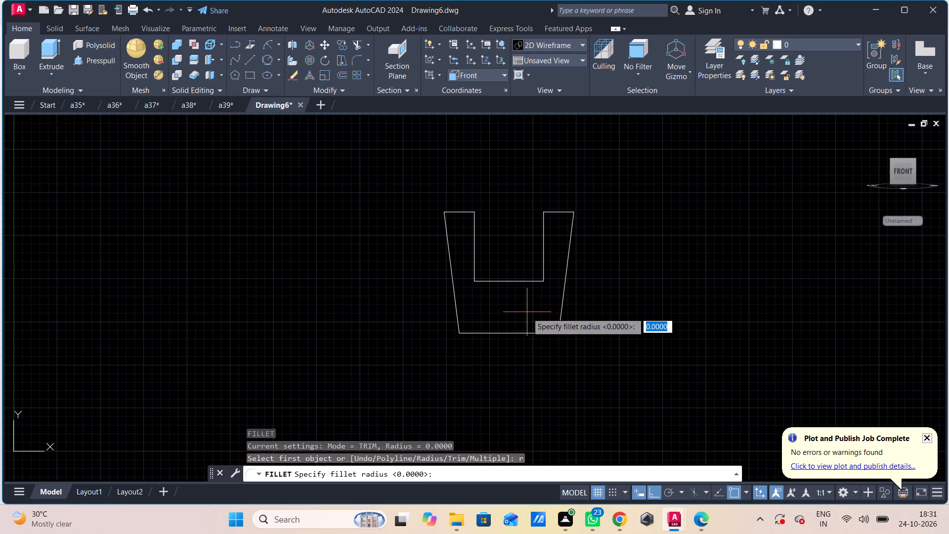
pyautogui.write('10')
pyautogui.press('Return')
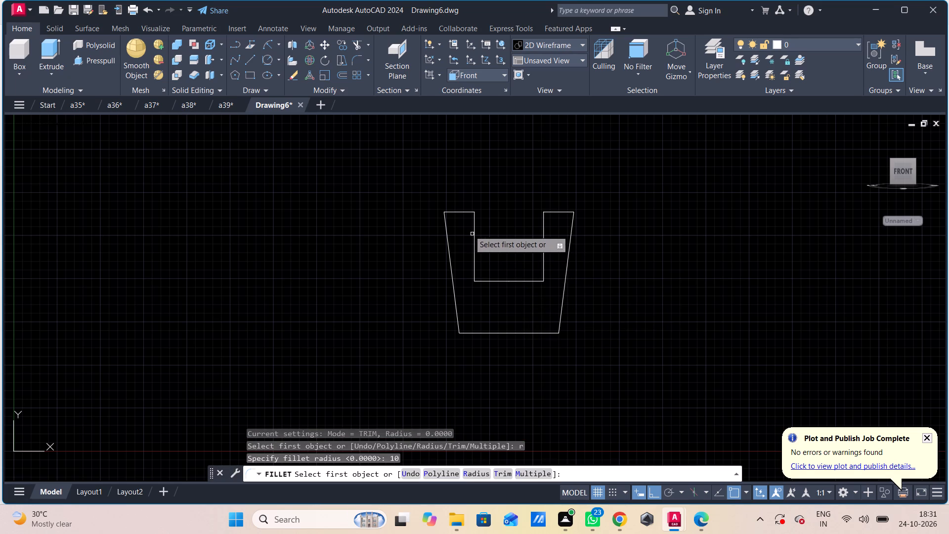
pyautogui.click(456, 211)
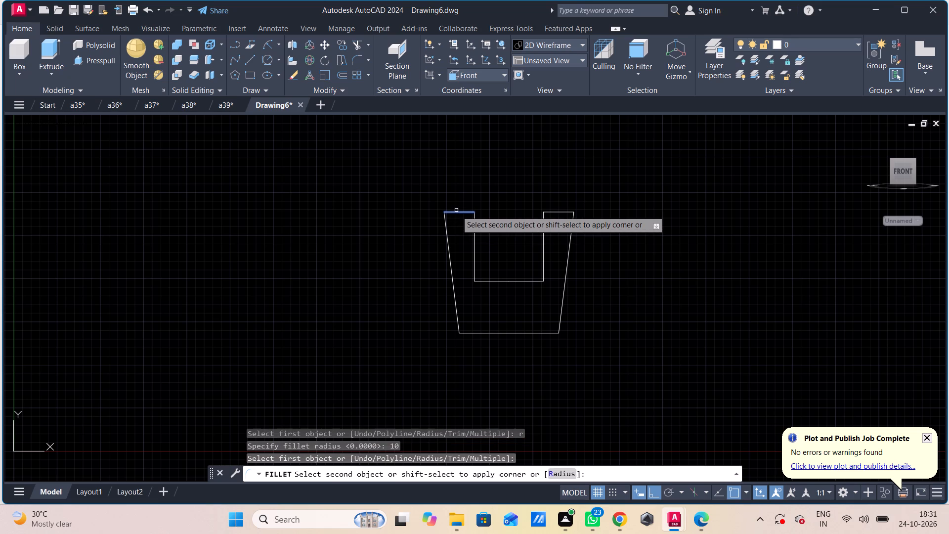
pyautogui.click(447, 239)
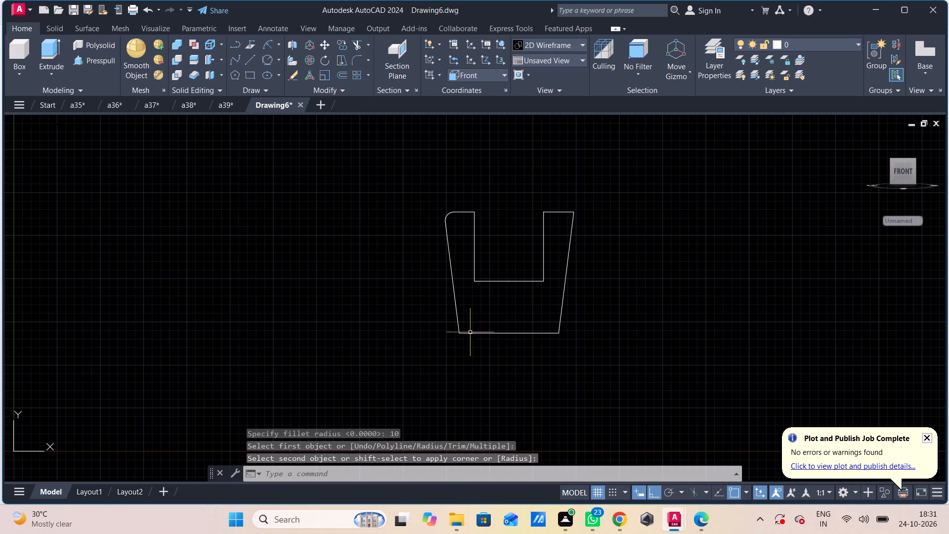
# Fillet both bottom corners of the profile, where the base meets the slanted sides, with radius 10.
pyautogui.press('space')
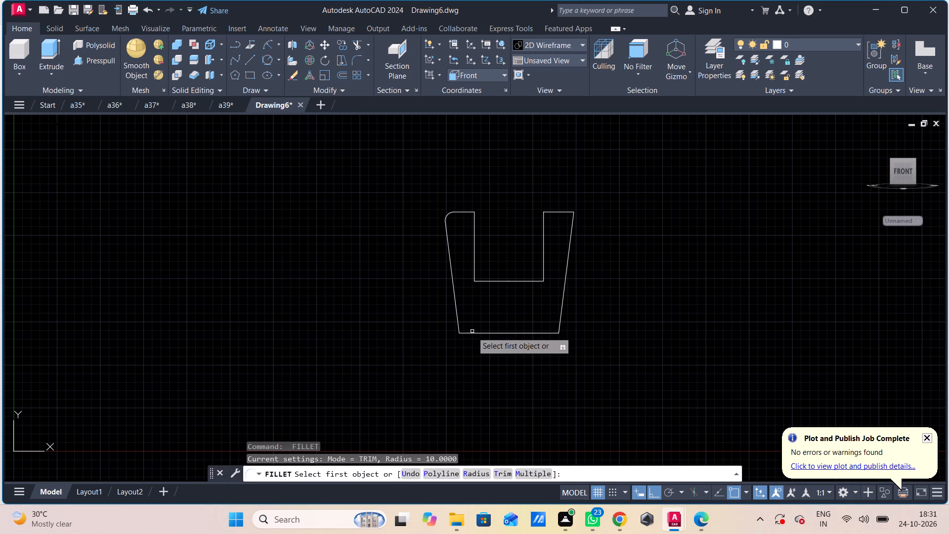
pyautogui.click(472, 332)
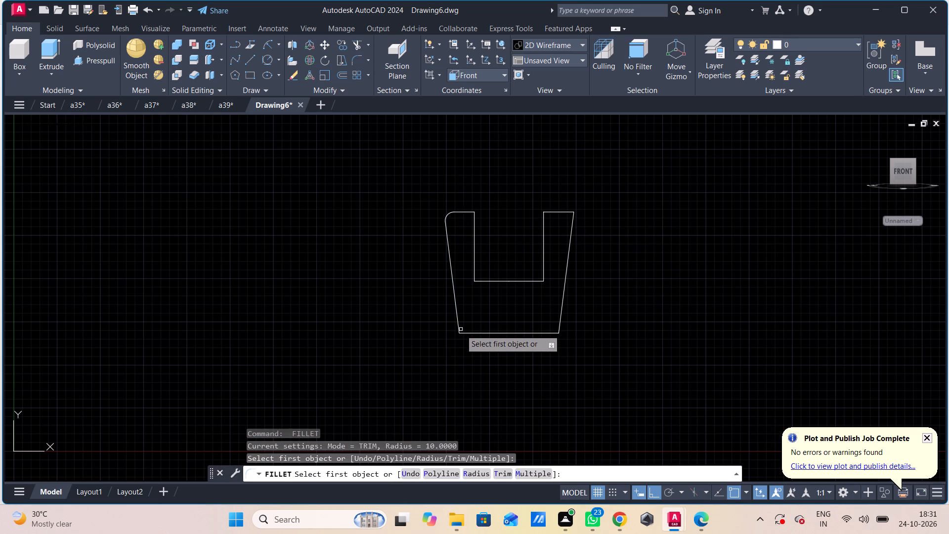
pyautogui.click(457, 317)
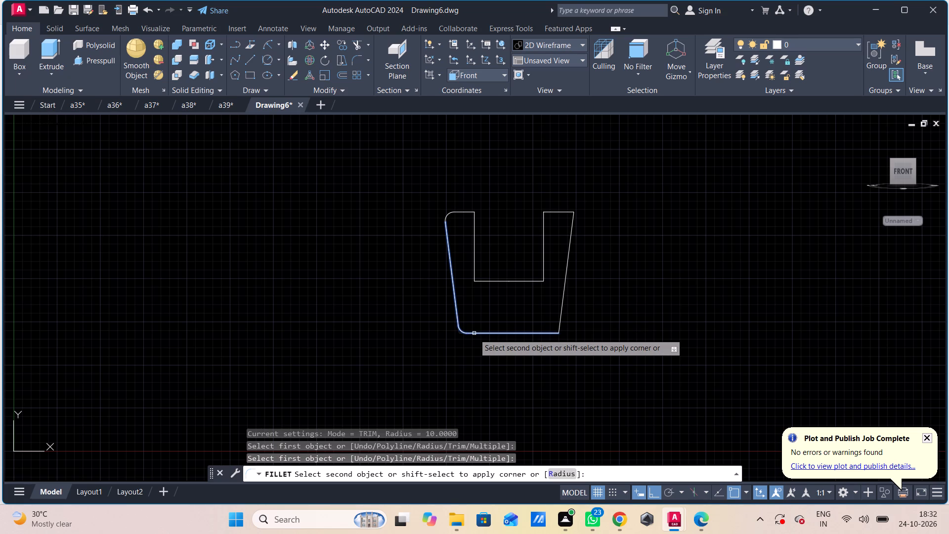
pyautogui.press('space')
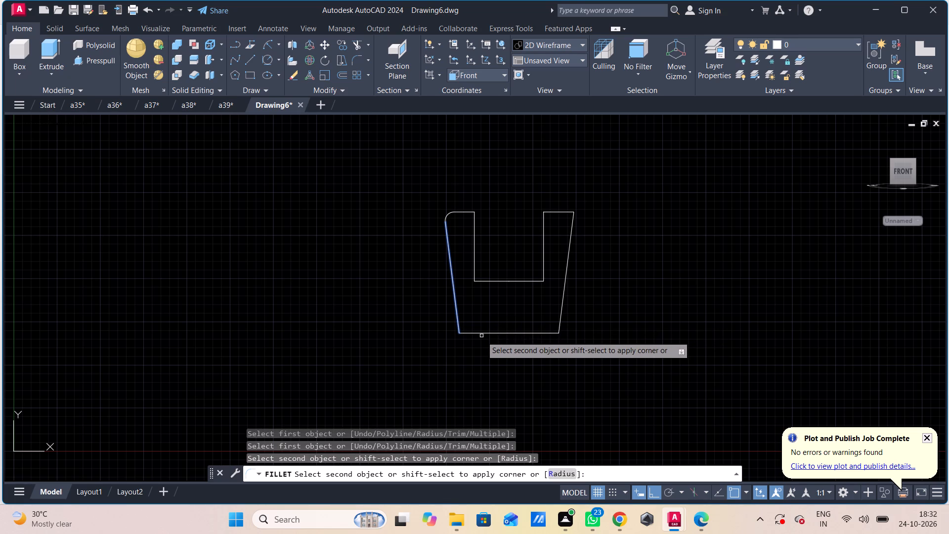
pyautogui.click(481, 335)
pyautogui.press('space')
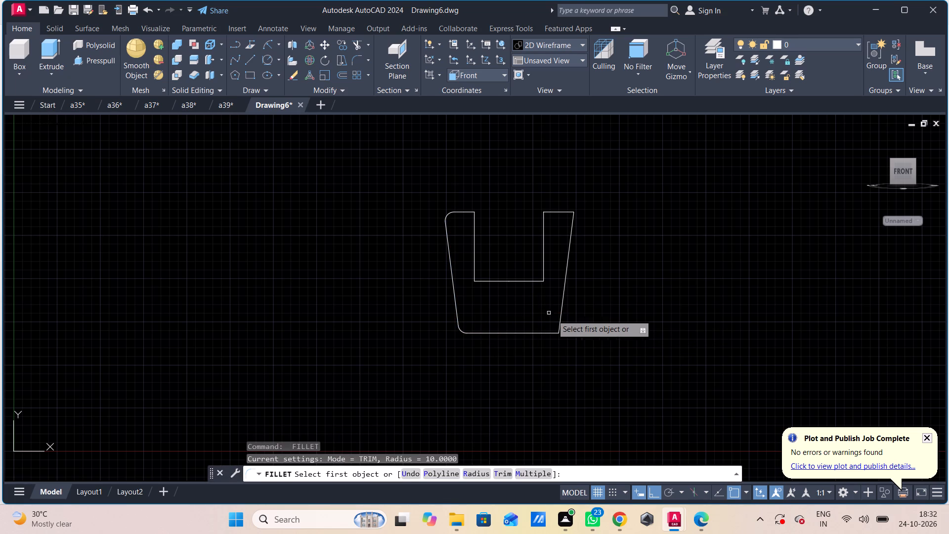
pyautogui.click(547, 333)
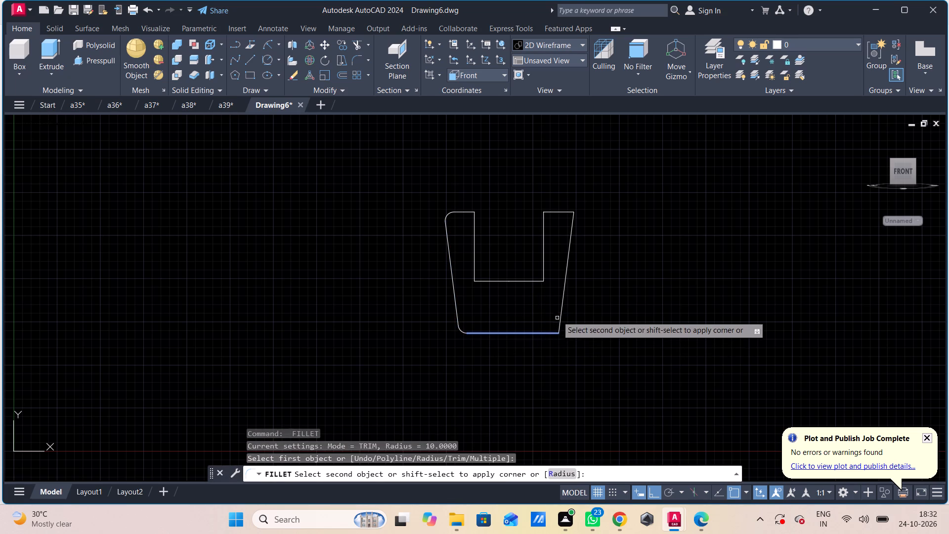
pyautogui.click(561, 306)
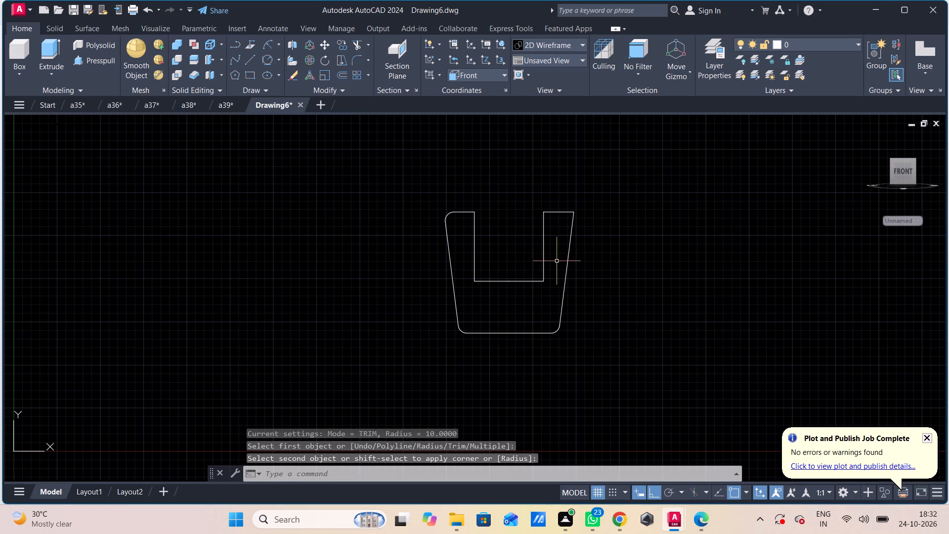
# Fillet the outer and inner top corners of the right arm with radius 10.
pyautogui.press('space')
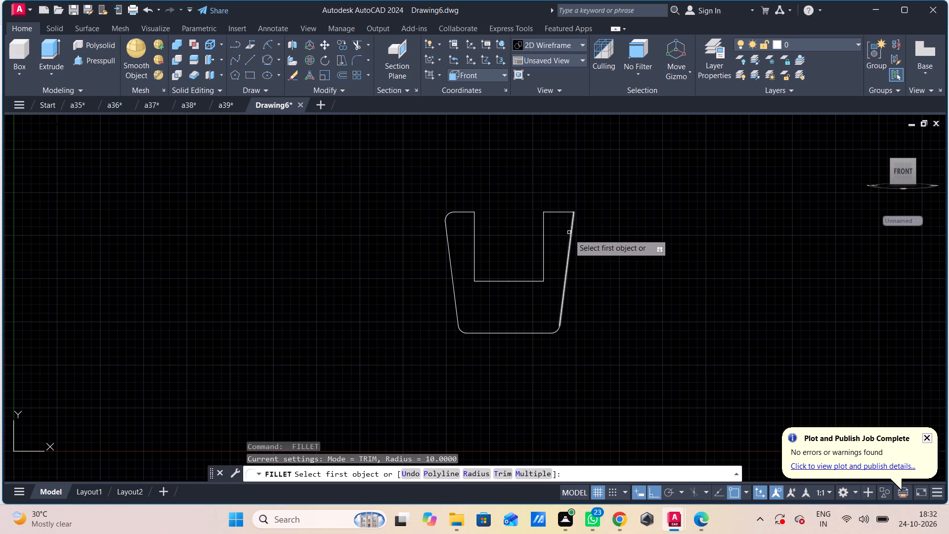
pyautogui.click(569, 234)
pyautogui.click(571, 234)
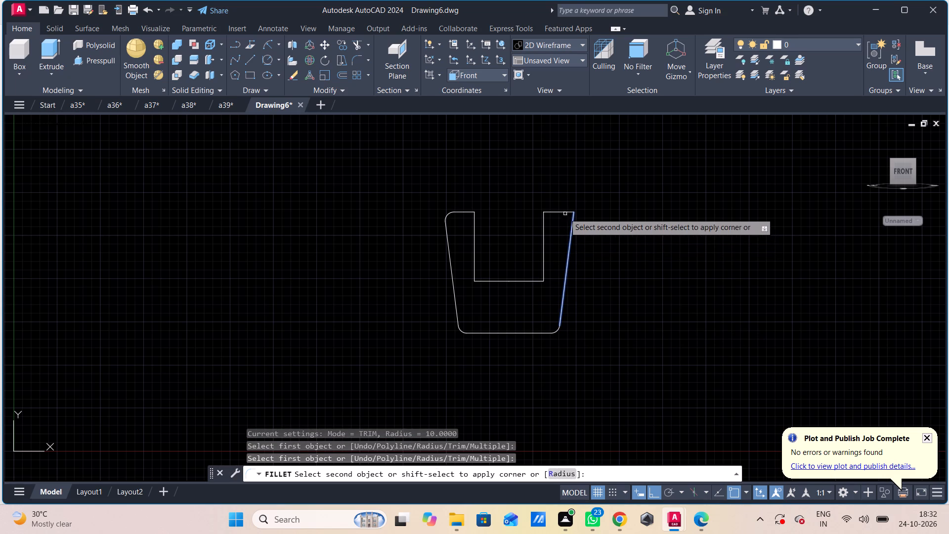
pyautogui.click(564, 213)
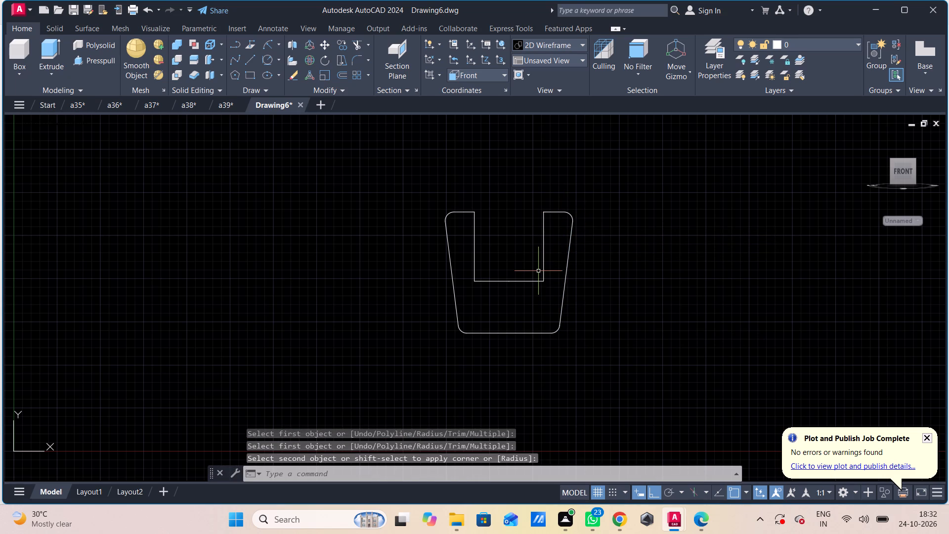
pyautogui.press('space')
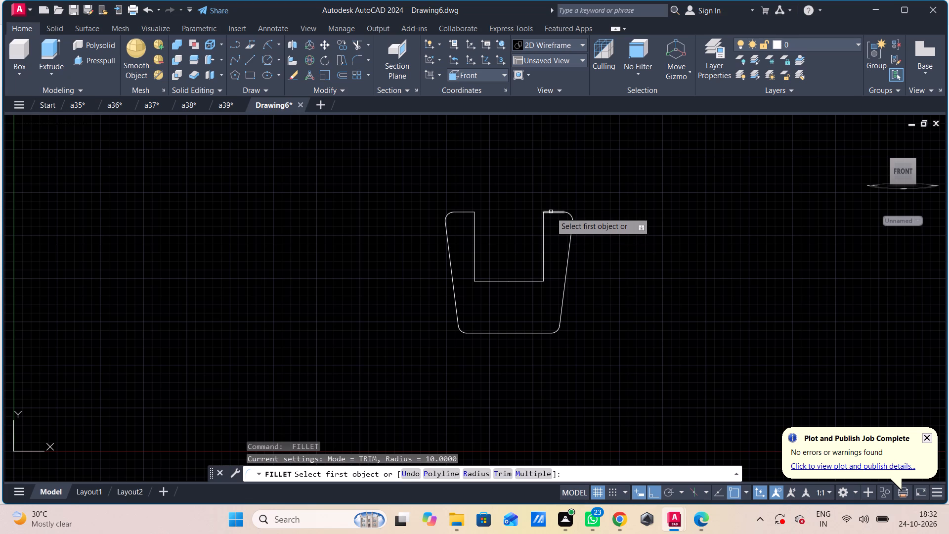
pyautogui.click(551, 212)
pyautogui.click(545, 235)
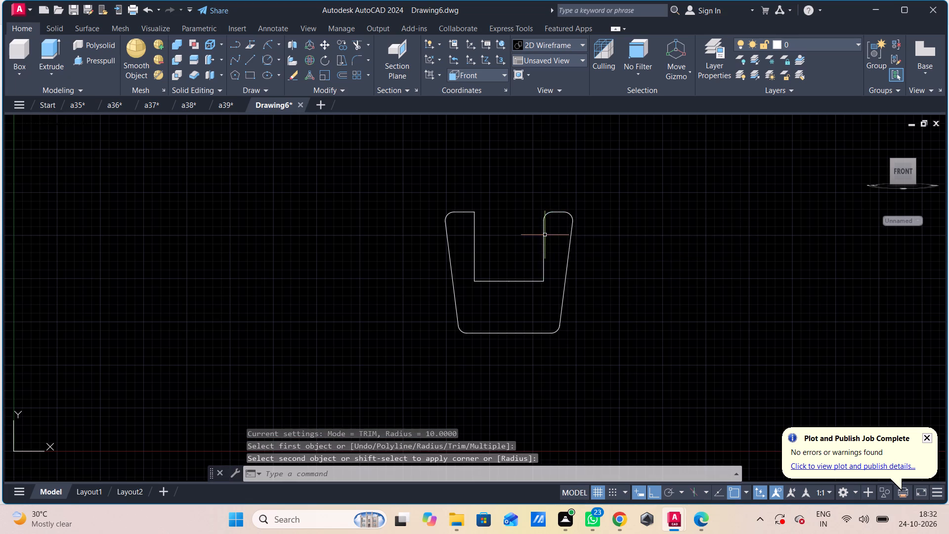
# Fillet the inner top corner of the left arm with radius 10.
pyautogui.scroll(3, 552, 229)
pyautogui.moveTo(544, 242); pyautogui.dragTo(620, 271, button='middle')
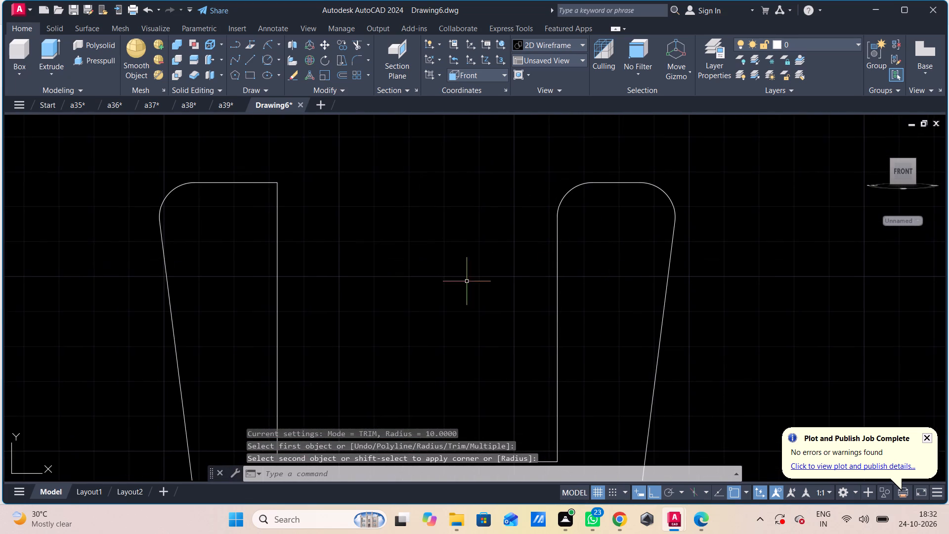
pyautogui.press('space')
pyautogui.click(269, 181)
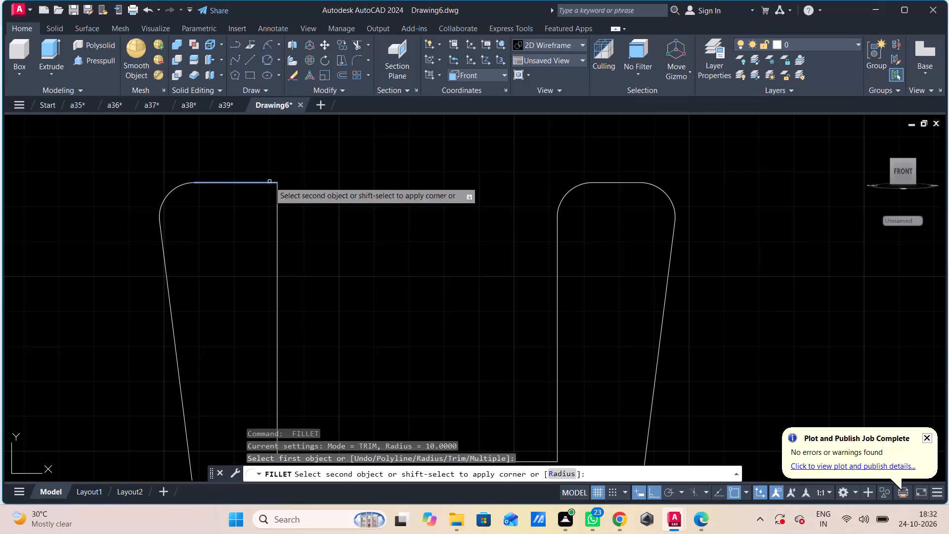
pyautogui.click(278, 214)
# Fillet both bottom corners of the slot, where its floor meets the vertical sides, with radius 10.
pyautogui.scroll(-1, 281, 219)
pyautogui.moveTo(292, 234); pyautogui.dragTo(308, 225, button='middle')
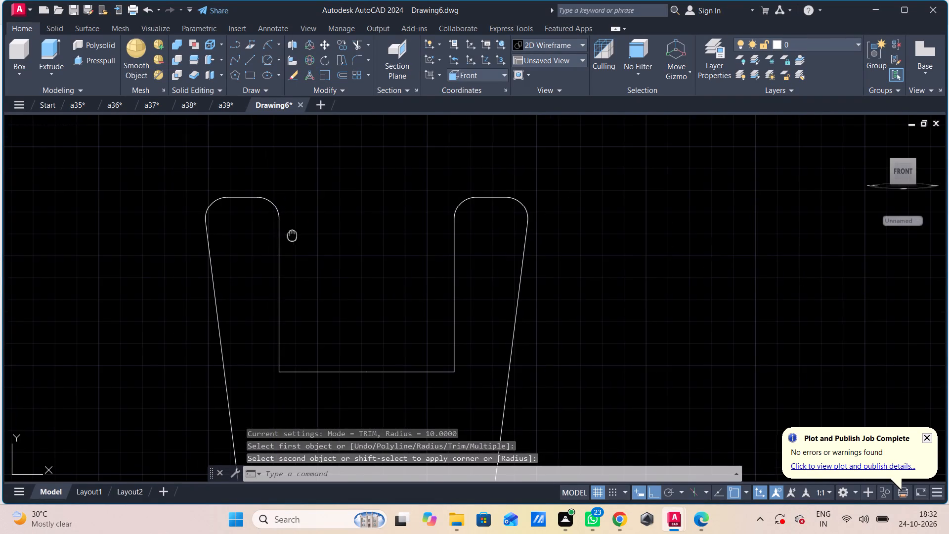
pyautogui.moveTo(308, 225); pyautogui.dragTo(348, 188, button='middle')
pyautogui.press('space')
pyautogui.click(333, 306)
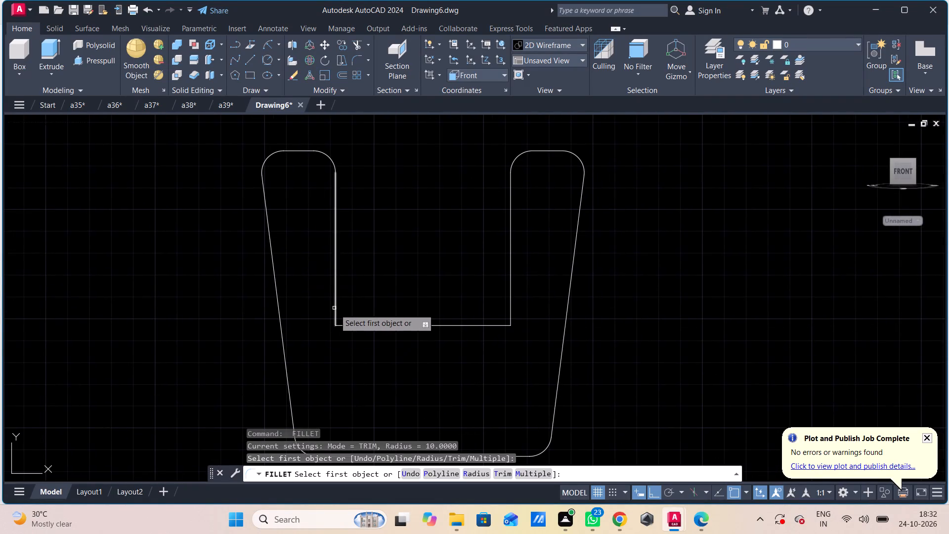
pyautogui.click(335, 309)
pyautogui.click(345, 325)
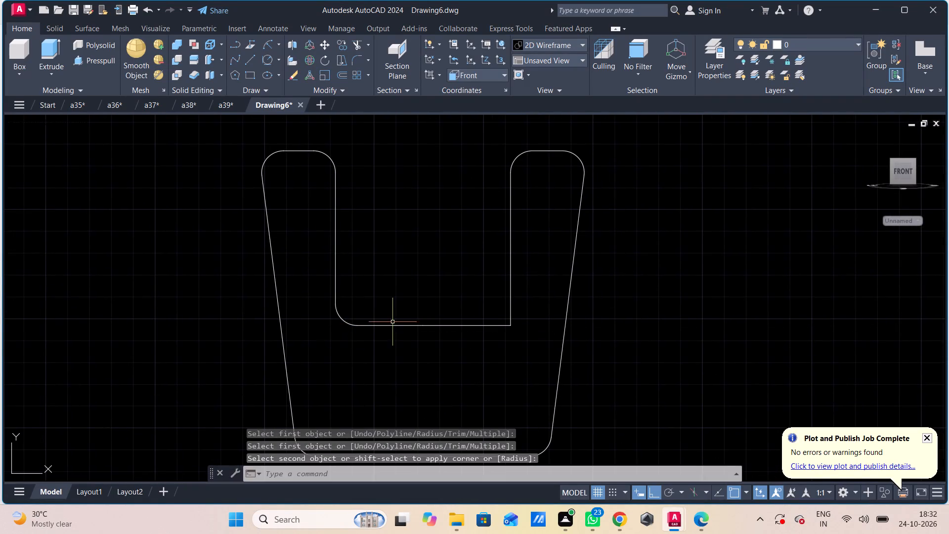
pyautogui.press('space')
pyautogui.click(512, 306)
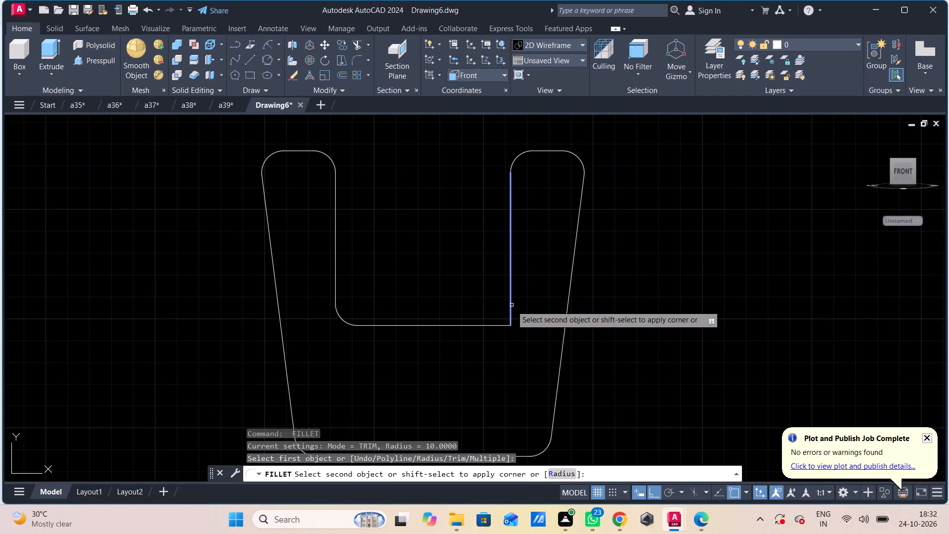
pyautogui.click(489, 325)
pyautogui.scroll(-1, 489, 339)
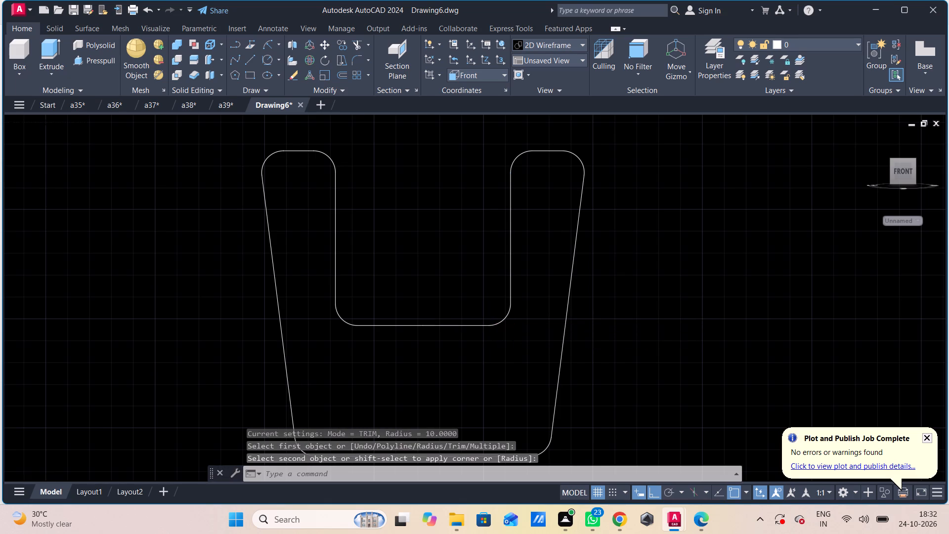
pyautogui.press('space')
pyautogui.press('Escape')
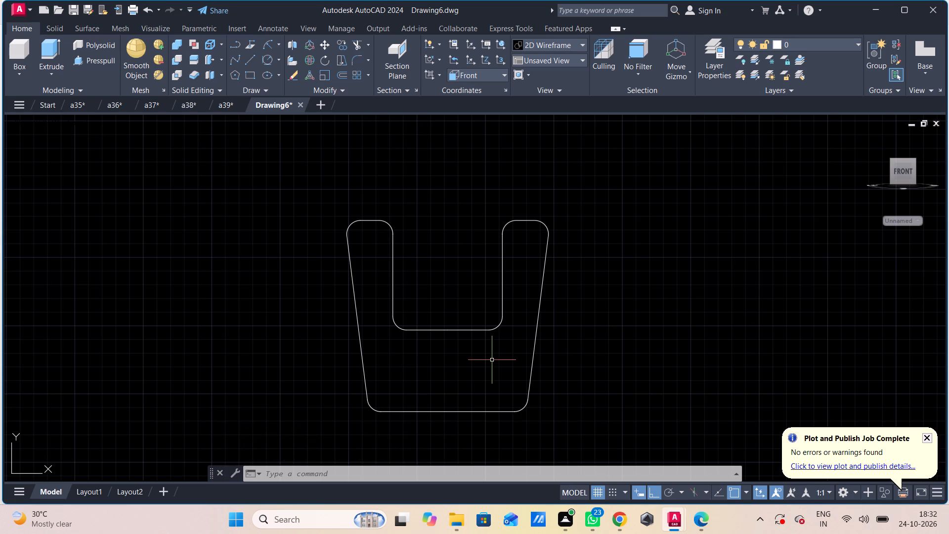
# Draw a 20-unit vertical line straight down from the midpoint of the right arm's top edge.
pyautogui.write('l')
pyautogui.press('space')
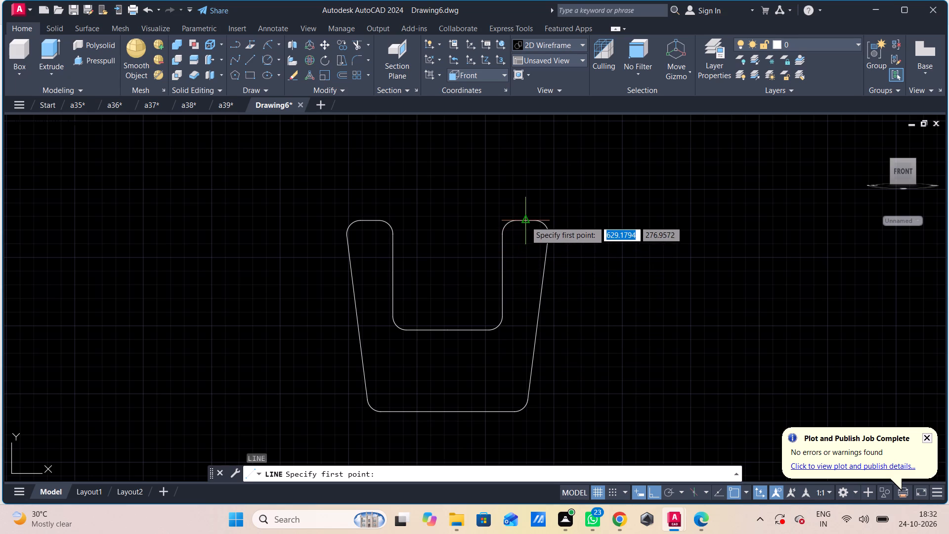
pyautogui.click(526, 224)
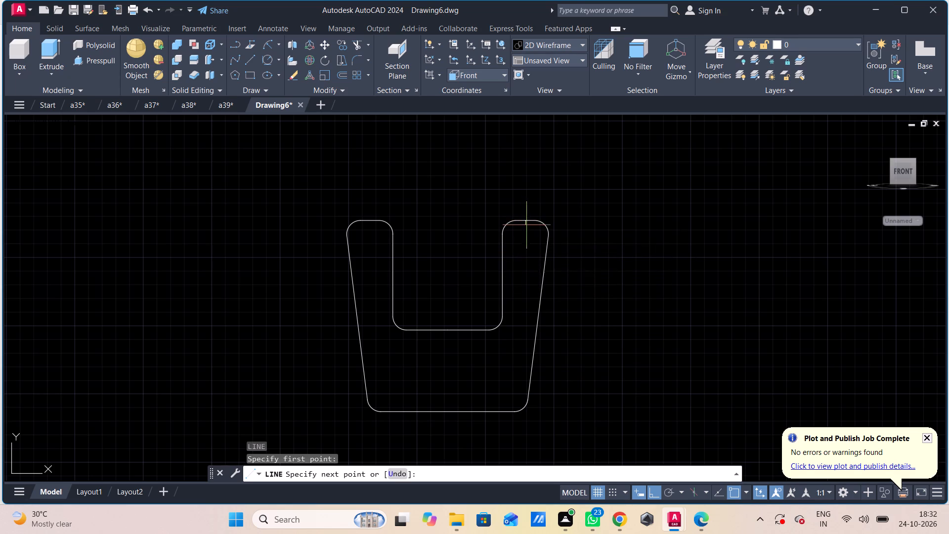
pyautogui.write('20')
pyautogui.press('Return')
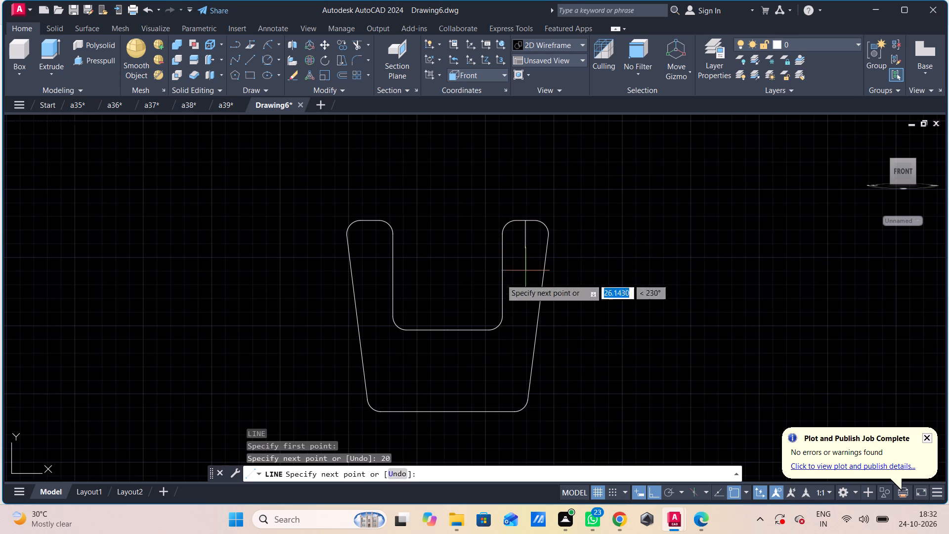
pyautogui.press('Escape')
# Draw a circle of radius 7.5 centred on the lower end of the right arm's guide line.
pyautogui.press('c')
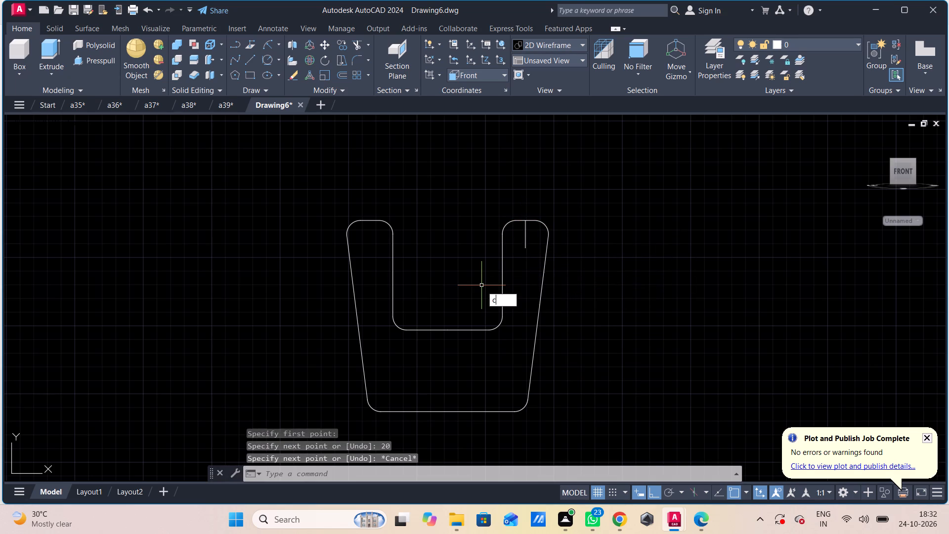
pyautogui.press('space')
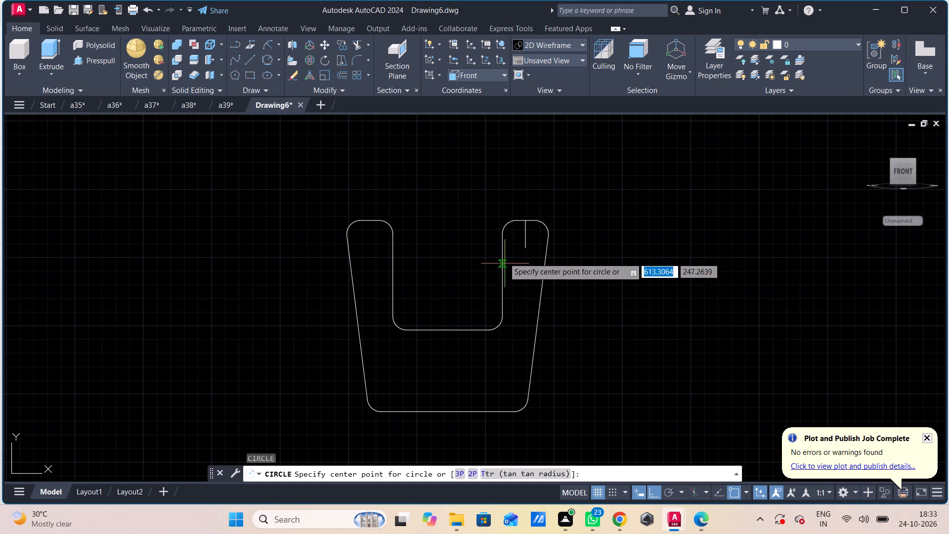
pyautogui.click(525, 252)
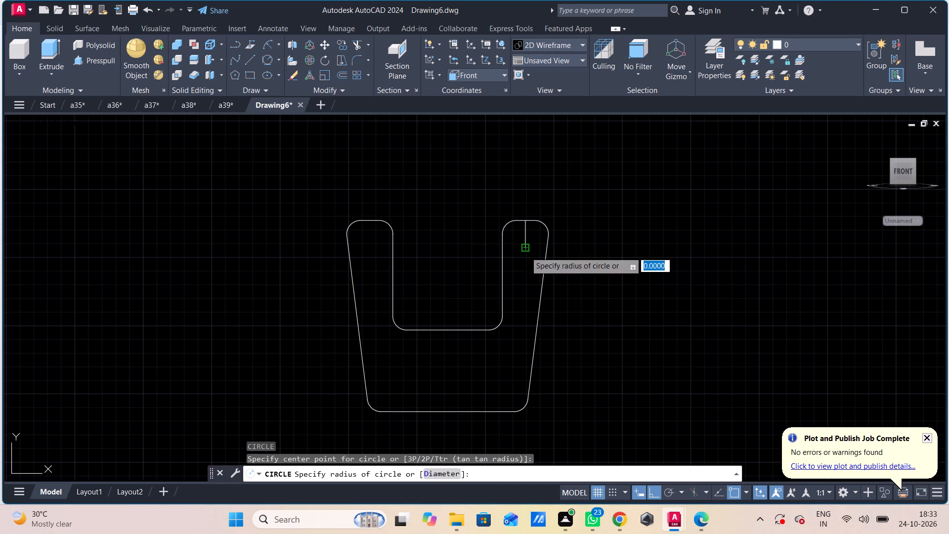
pyautogui.write('7.5')
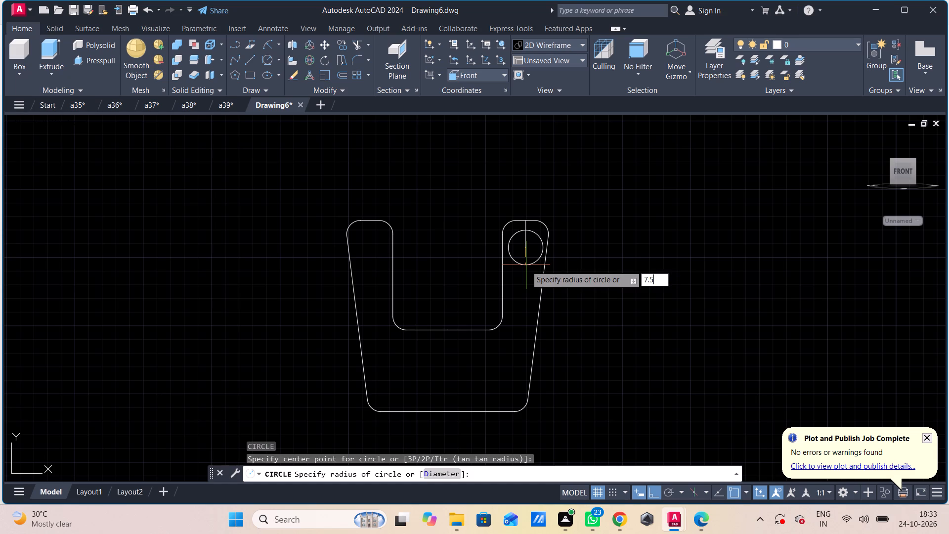
pyautogui.press('Return')
pyautogui.press('space')
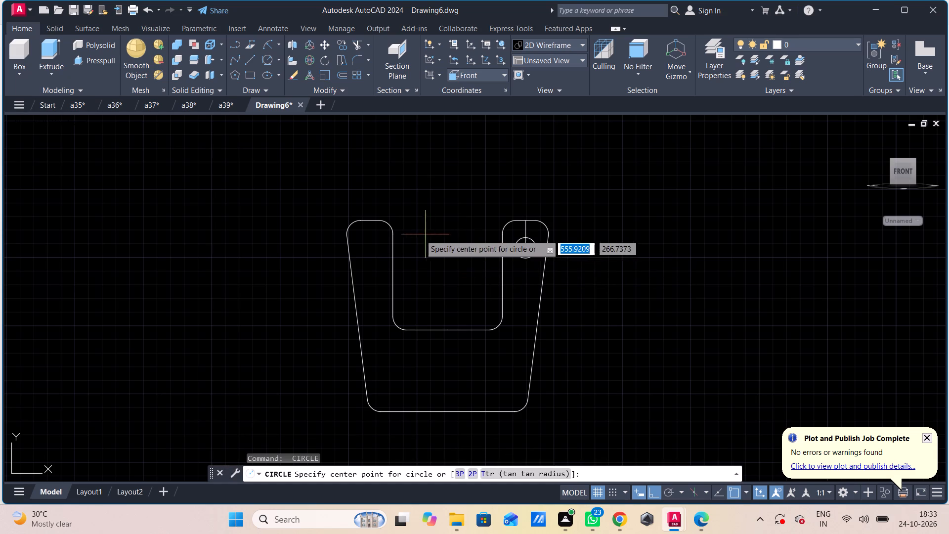
pyautogui.press('Escape')
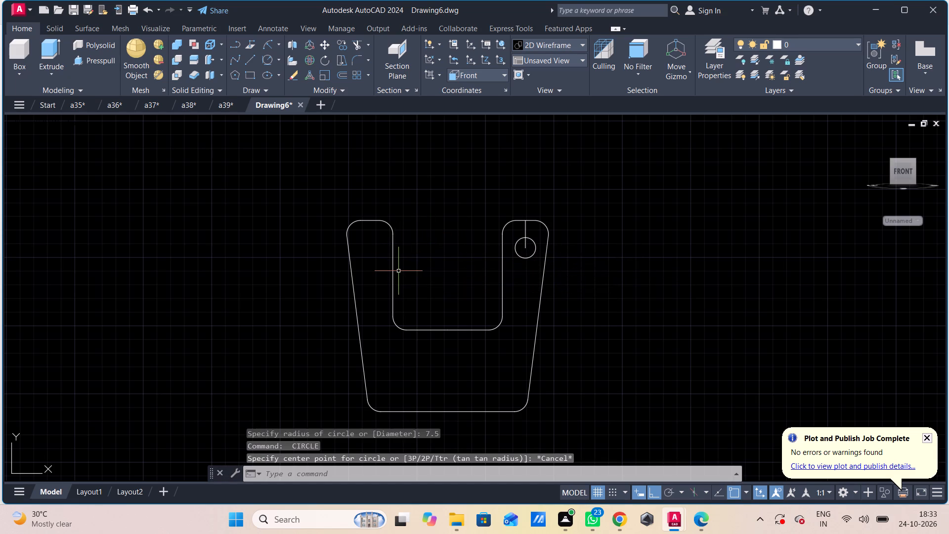
# Draw a 20-unit vertical line straight down from the midpoint of the left arm's top edge.
pyautogui.press('l')
pyautogui.press('Return')
pyautogui.click(372, 226)
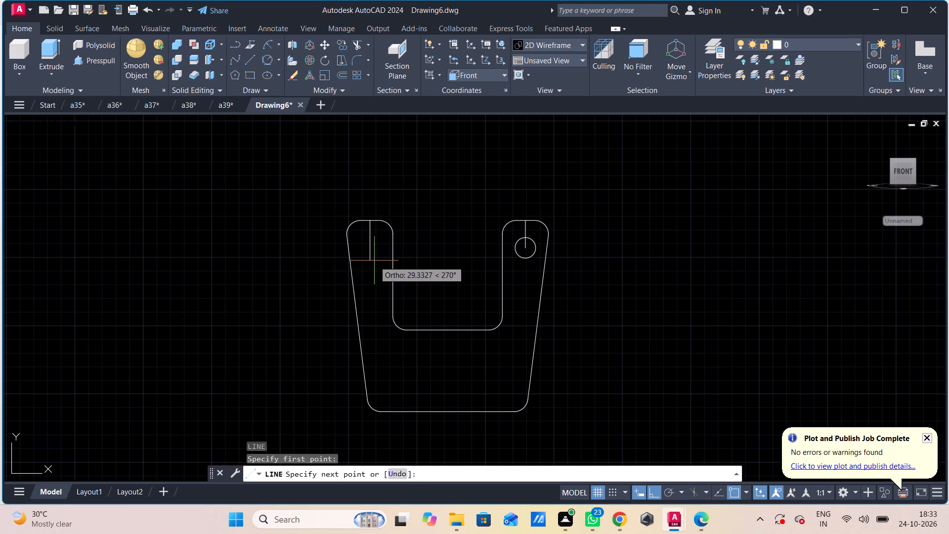
pyautogui.write('20')
pyautogui.press('Return')
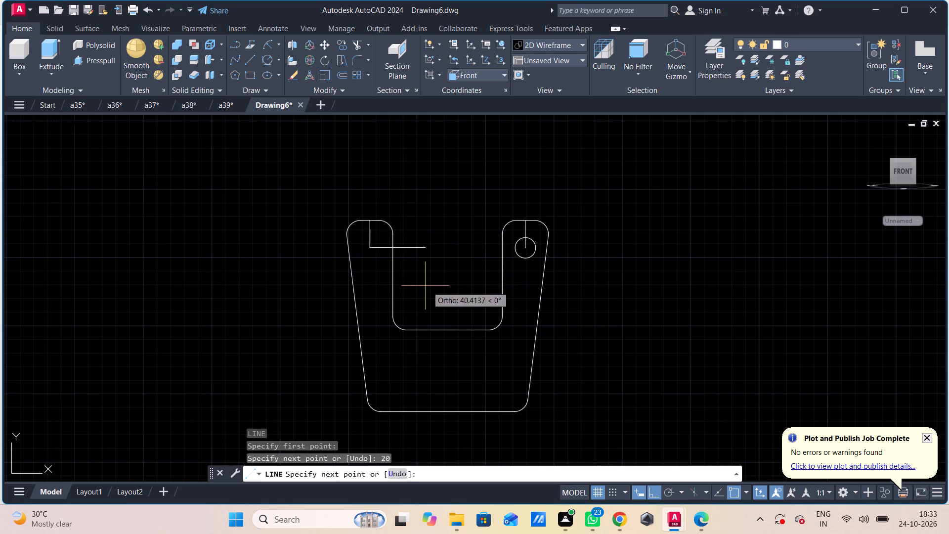
pyautogui.press('Escape')
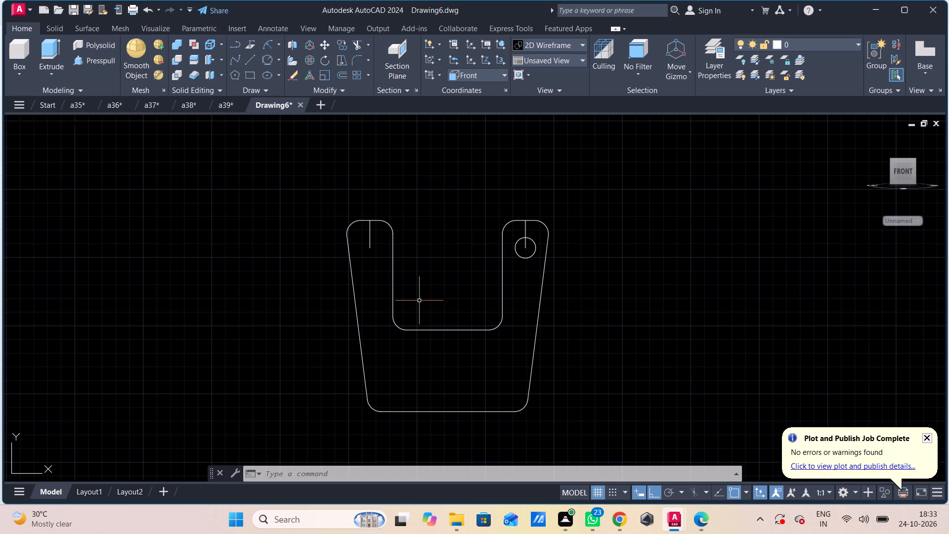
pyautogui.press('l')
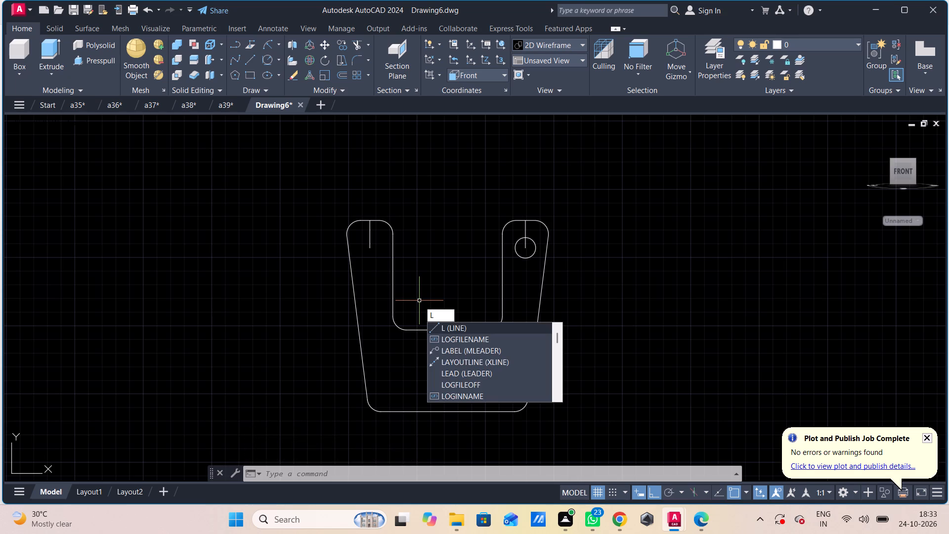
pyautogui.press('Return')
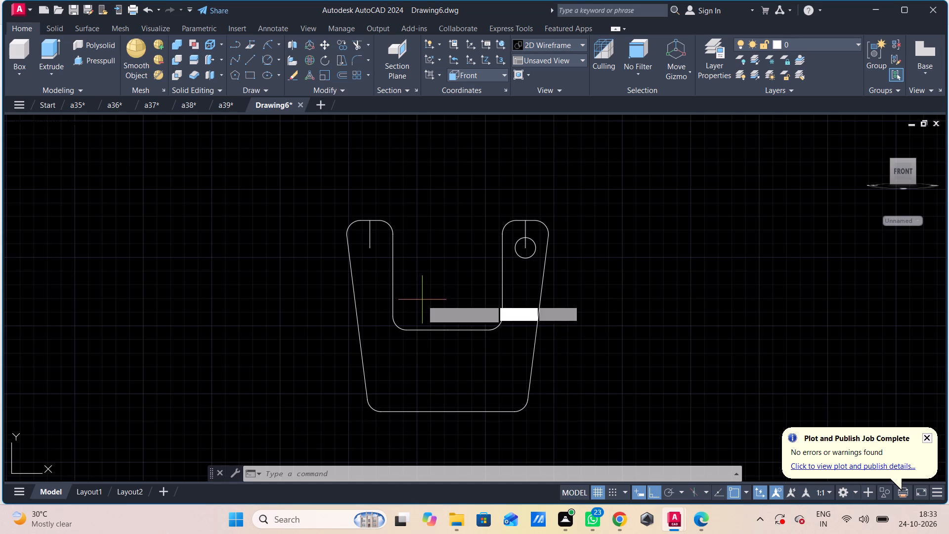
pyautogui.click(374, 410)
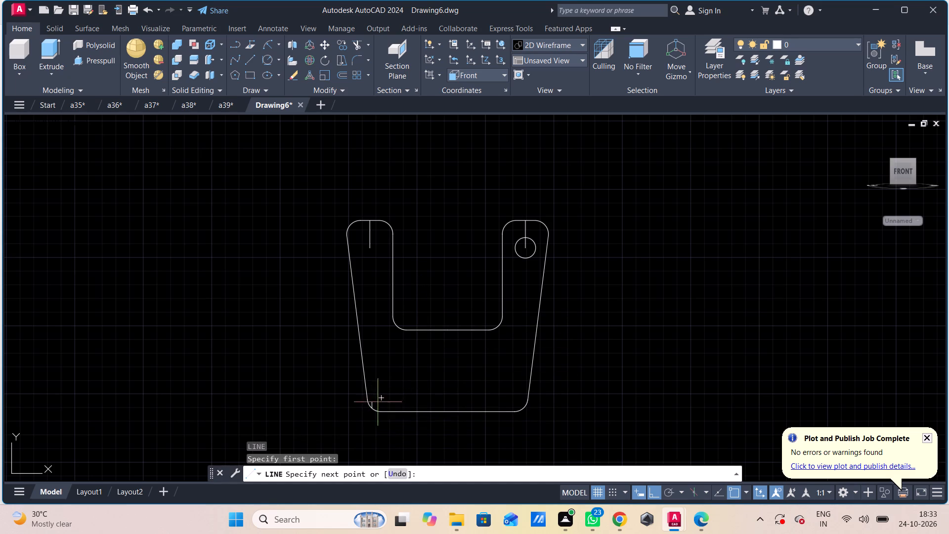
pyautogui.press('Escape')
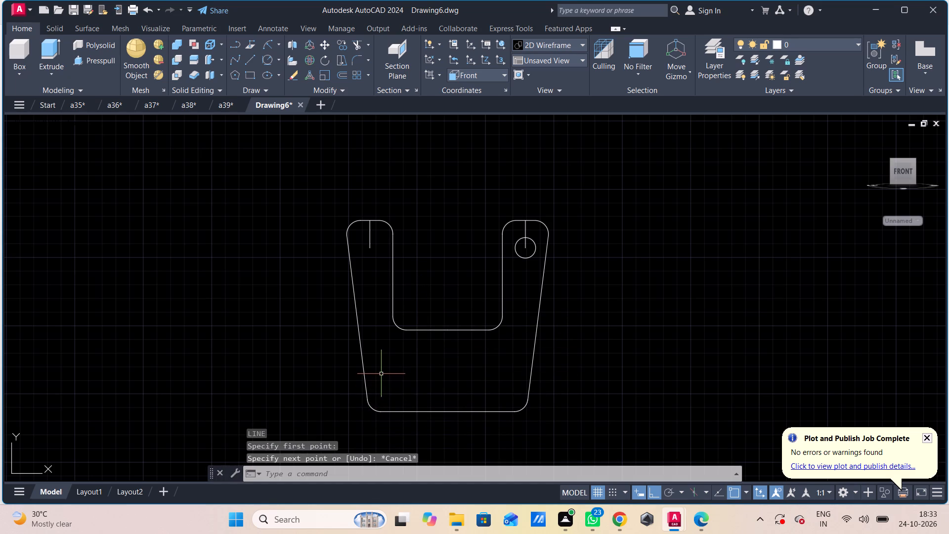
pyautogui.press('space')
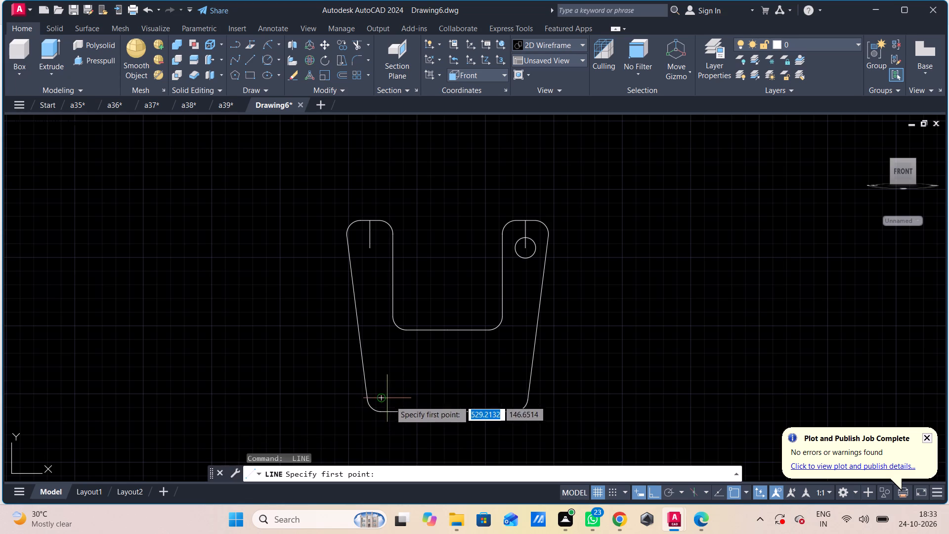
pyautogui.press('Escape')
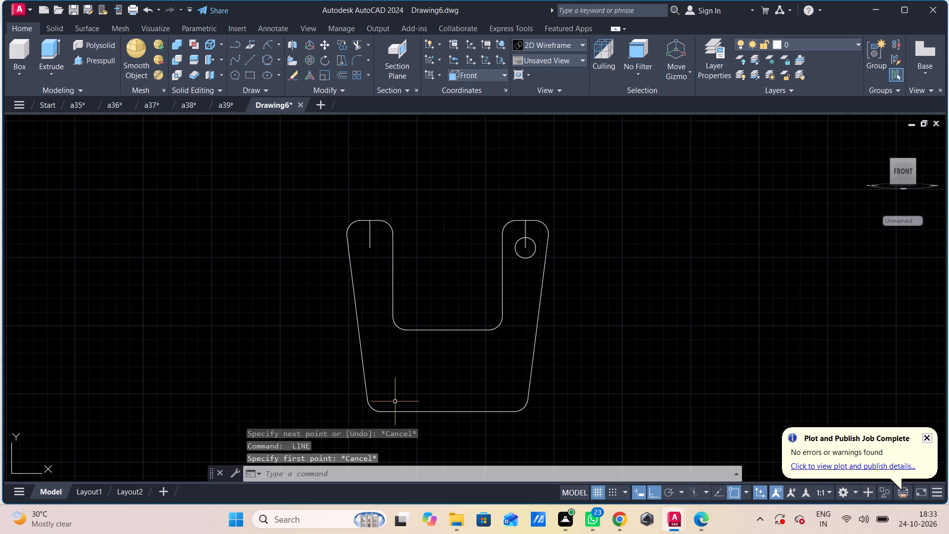
# Draw 20-unit vertical lines upward from the right and left ends of the base's straight edge.
pyautogui.write('l')
pyautogui.press('space')
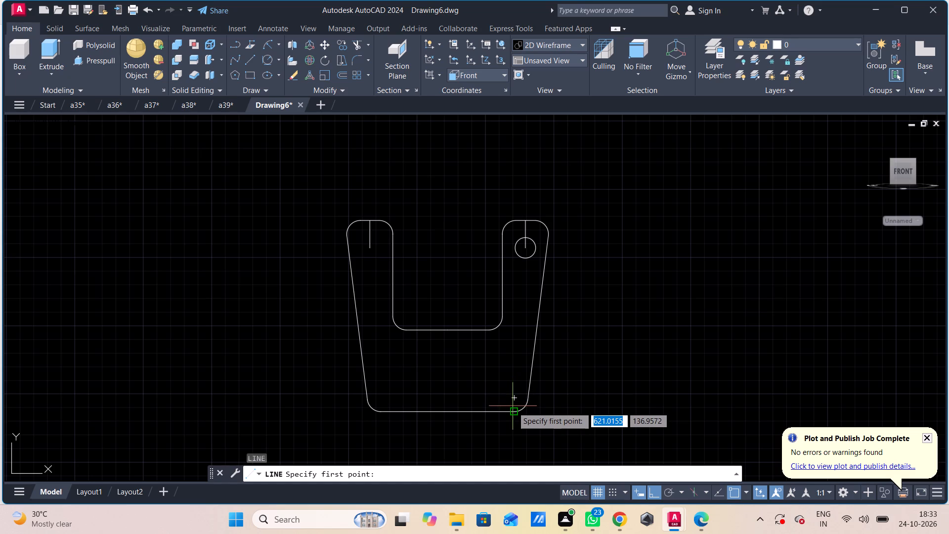
pyautogui.click(513, 409)
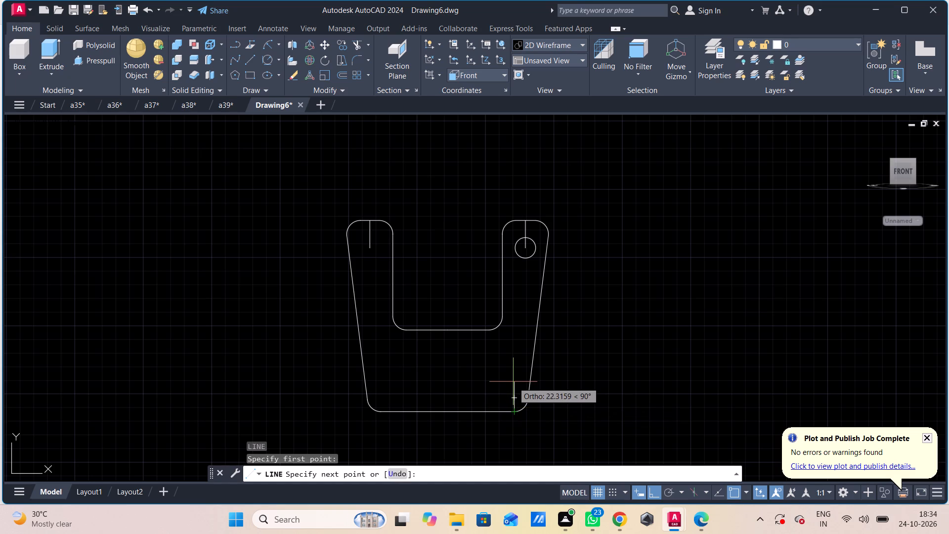
pyautogui.write('20')
pyautogui.press('Return')
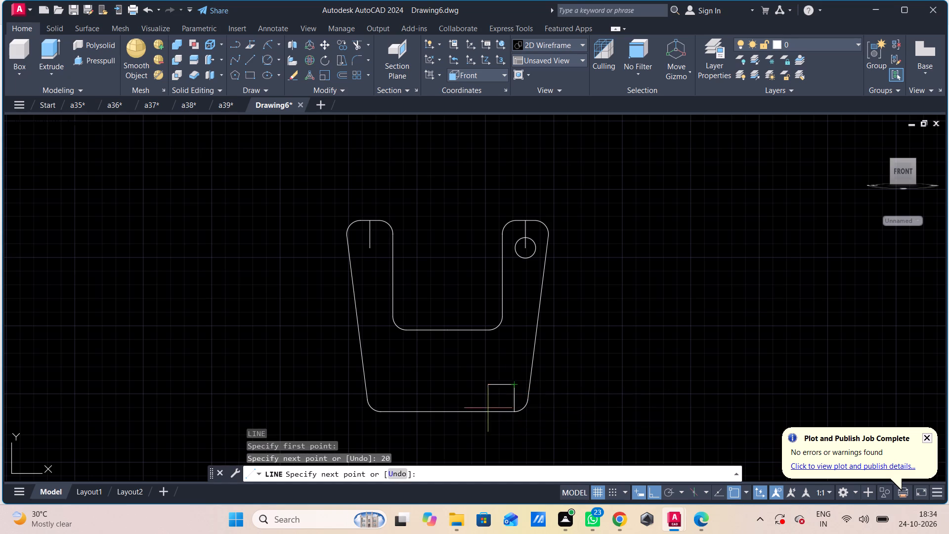
pyautogui.press('Escape')
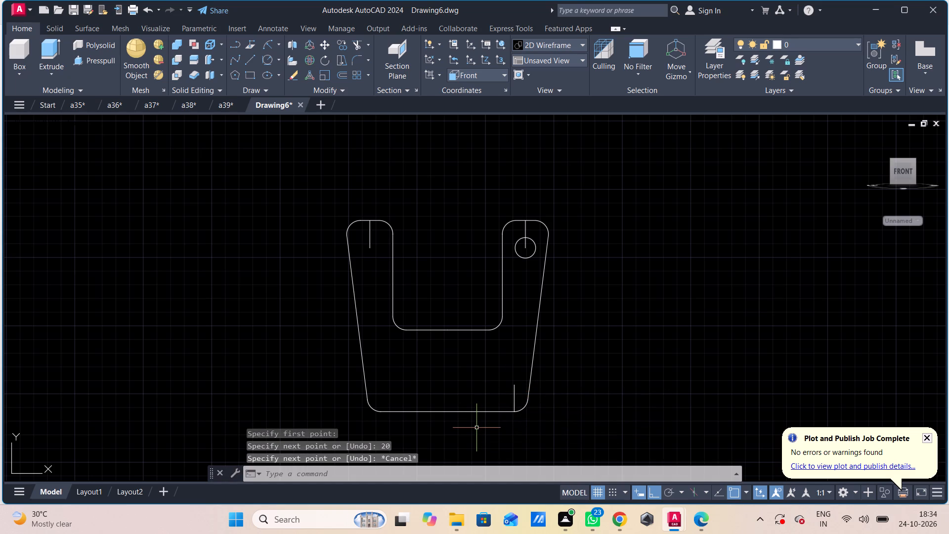
pyautogui.press('space')
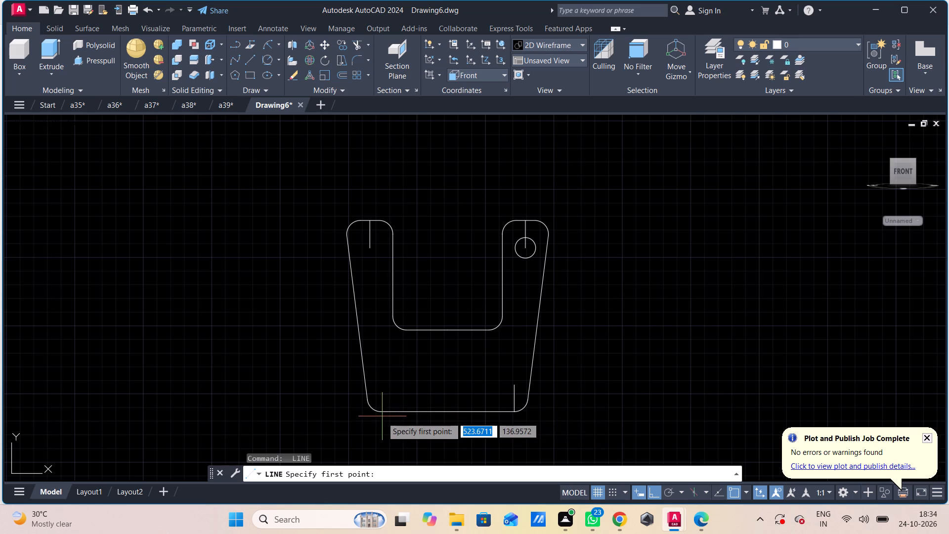
pyautogui.click(378, 412)
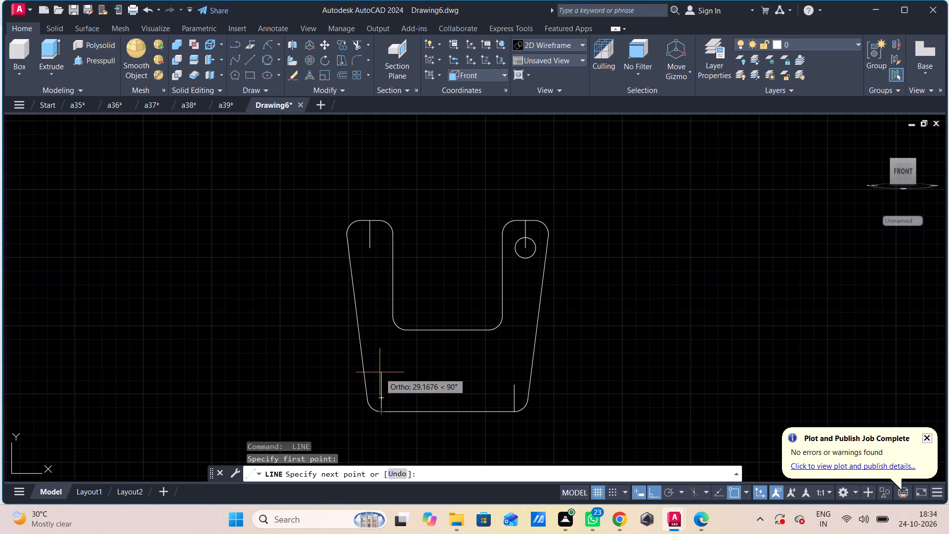
pyautogui.write('20')
pyautogui.press('Return')
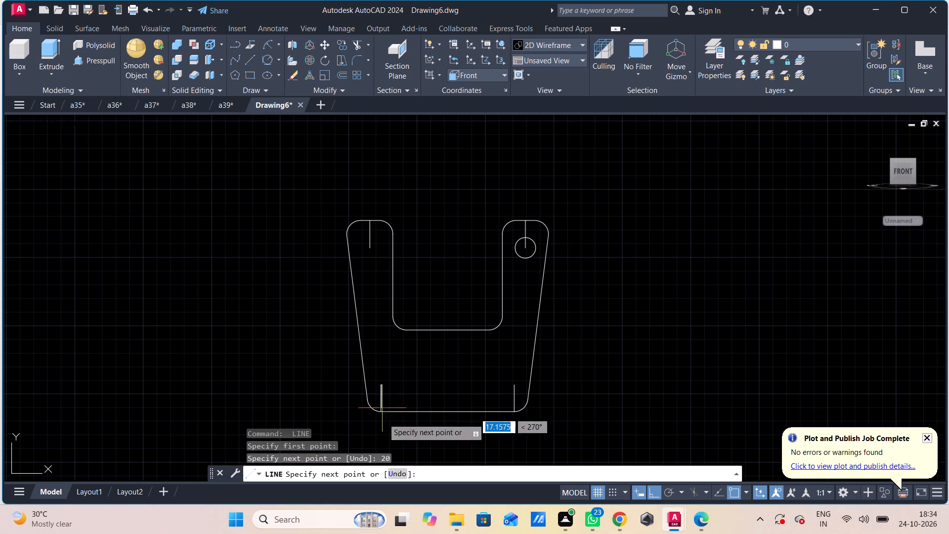
pyautogui.press('Escape')
# Draw circles of radius 7.5 centred on the upper ends of the base's left and right guide lines.
pyautogui.press('c')
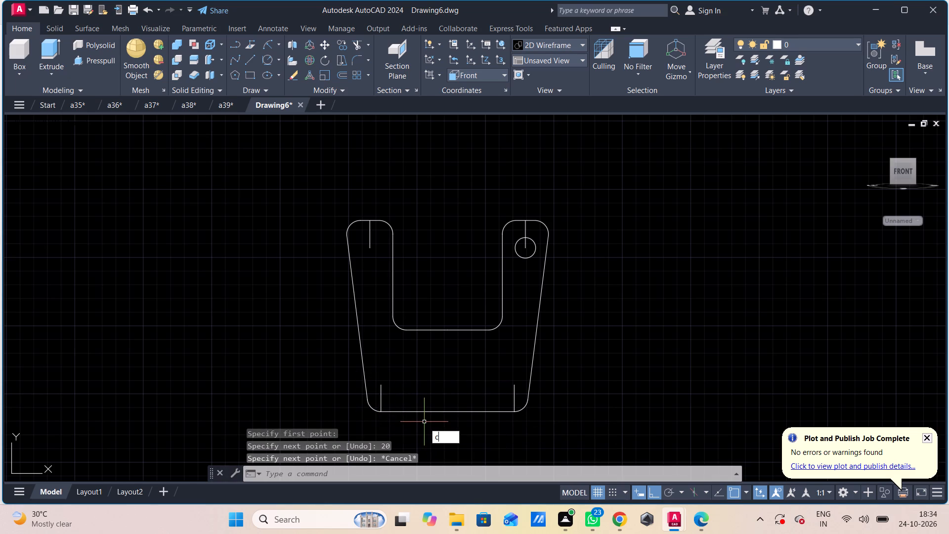
pyautogui.press('space')
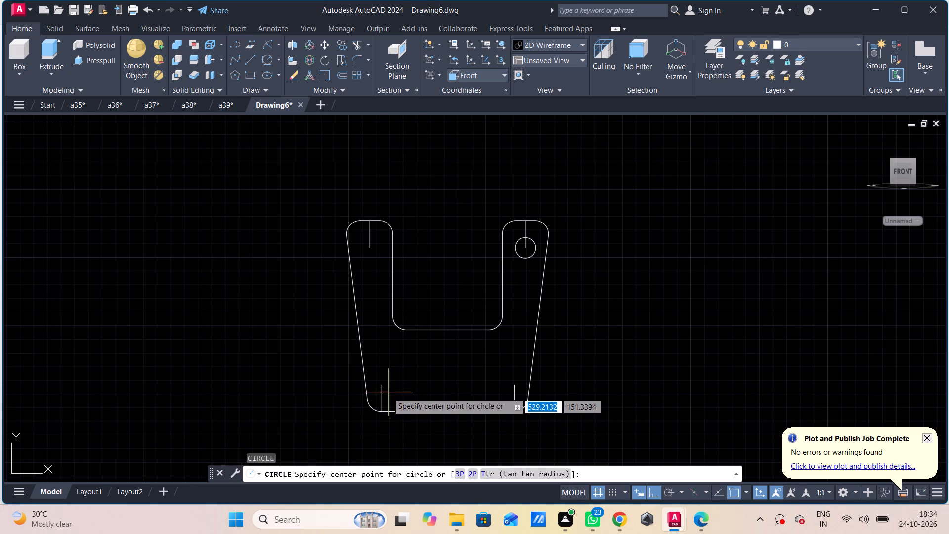
pyautogui.click(383, 386)
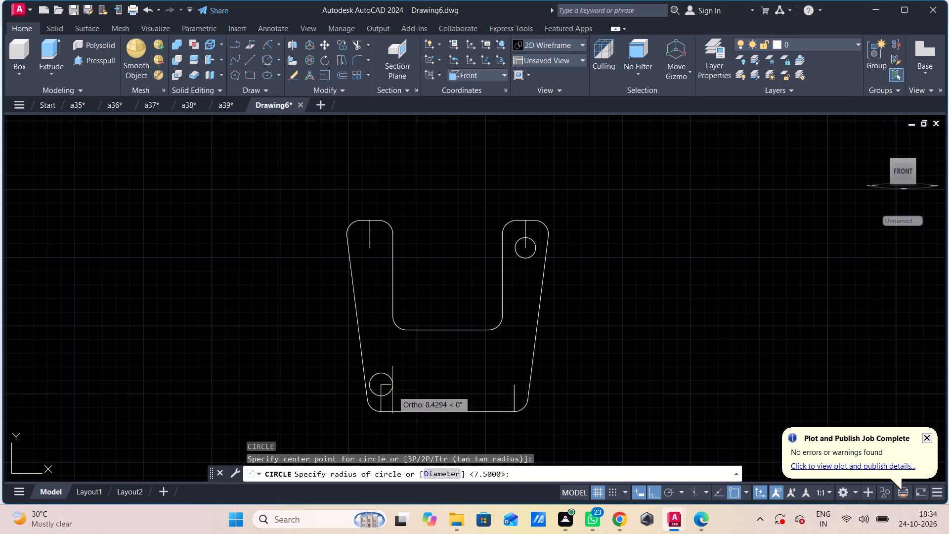
pyautogui.write('7.5')
pyautogui.press('Return')
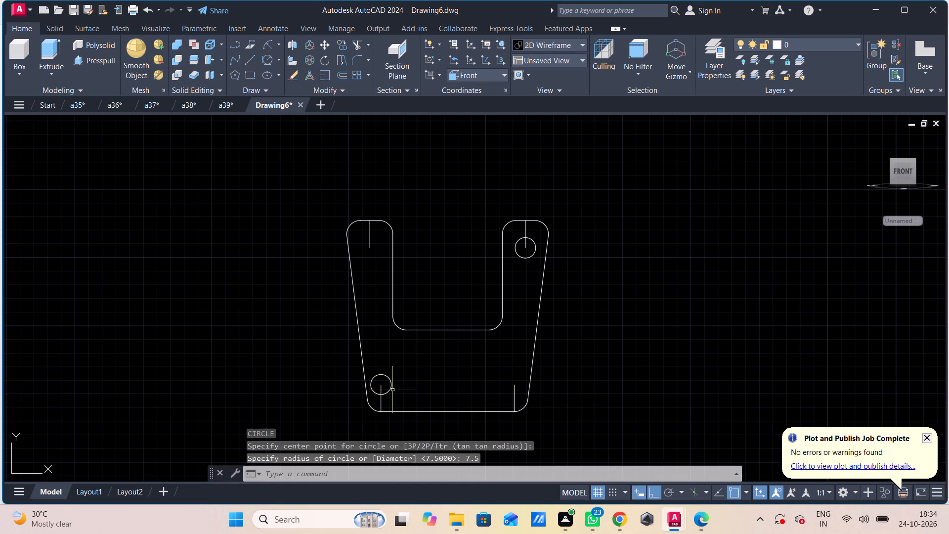
pyautogui.press('space')
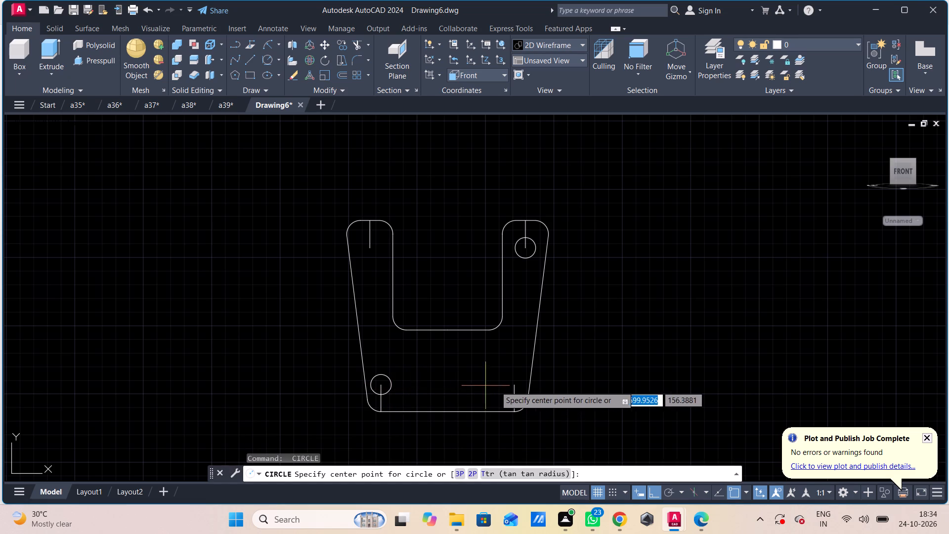
pyautogui.click(514, 386)
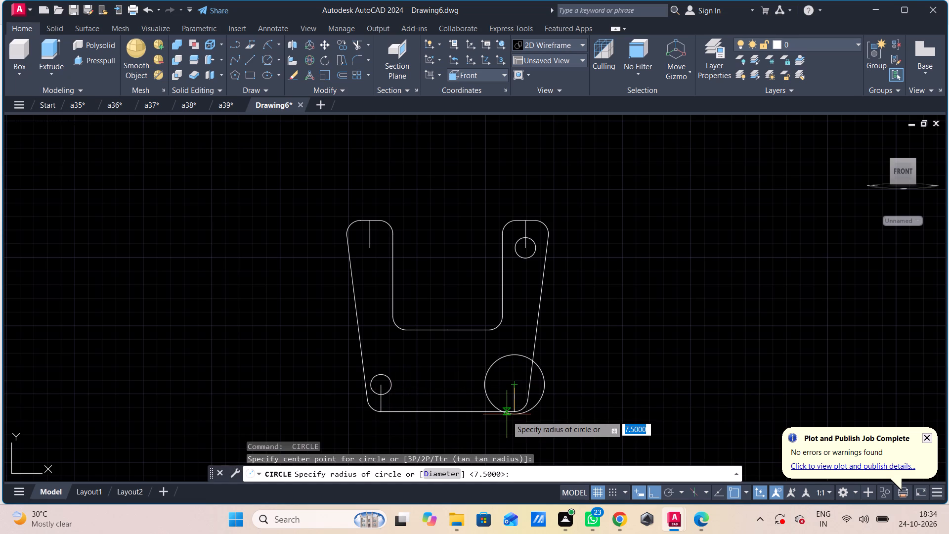
pyautogui.write('7.')
pyautogui.press('5')
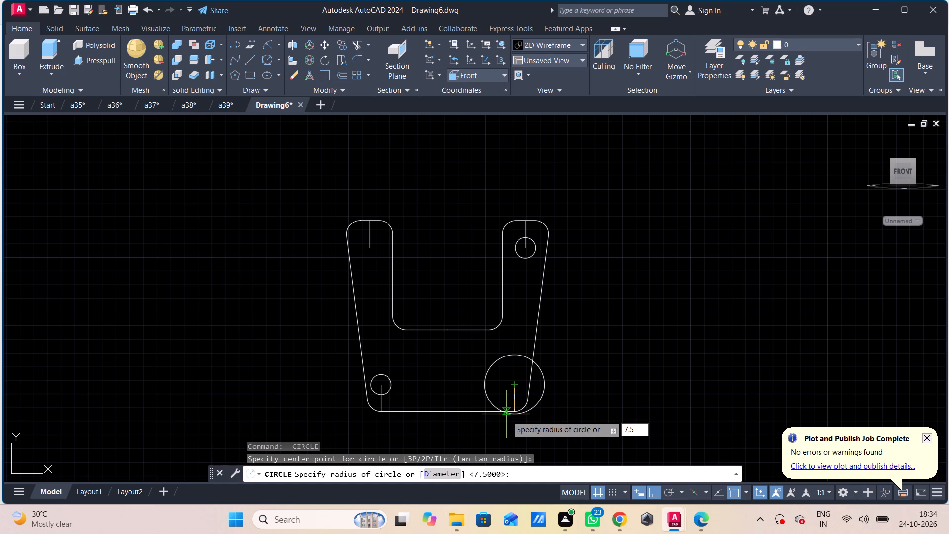
pyautogui.press('Return')
pyautogui.press('Escape')
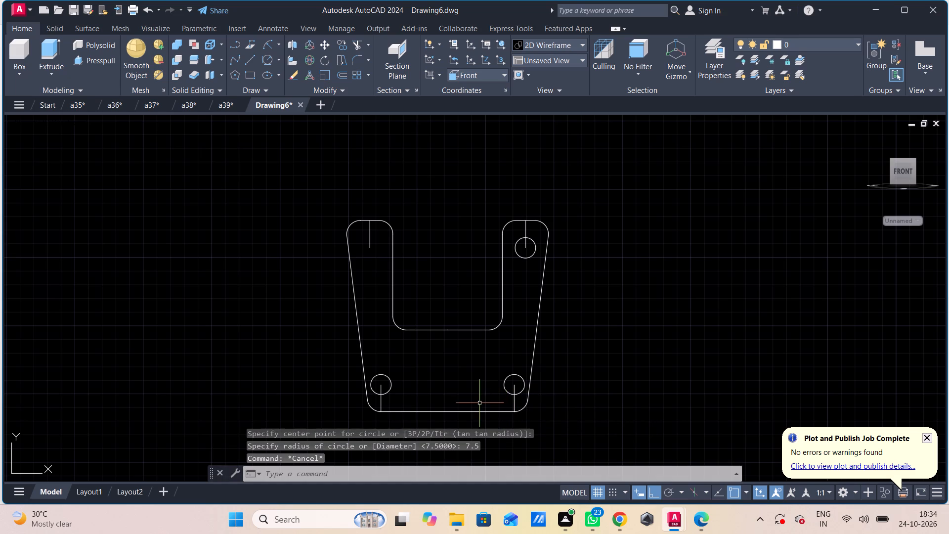
# Draw a circle of radius 7.5 centred on the lower end of the left arm's guide line.
pyautogui.press('space')
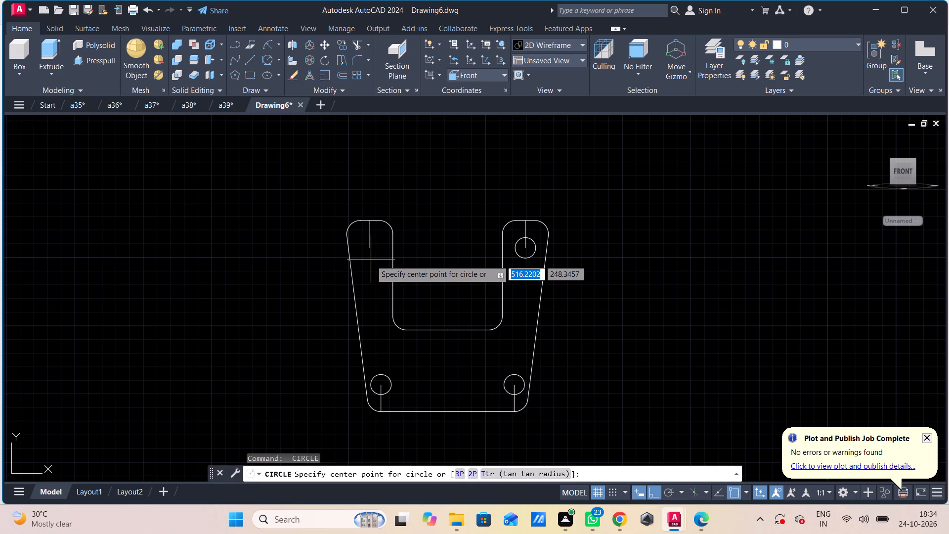
pyautogui.click(369, 251)
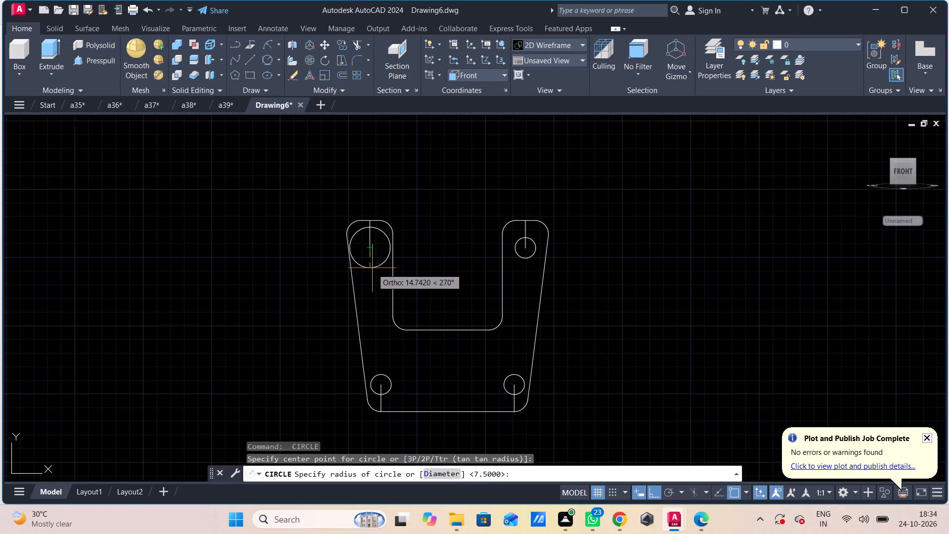
pyautogui.write('7.5')
pyautogui.press('Return')
pyautogui.press('Escape')
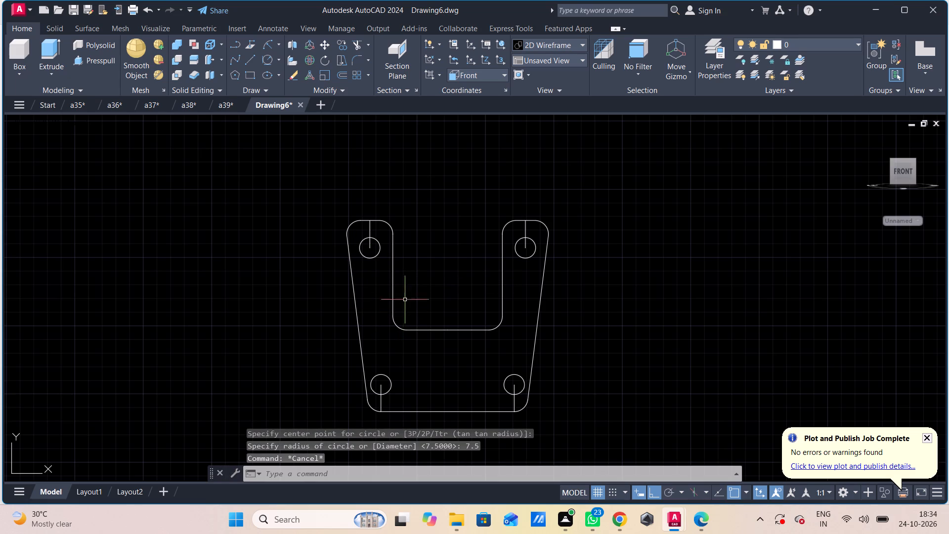
# Delete the four vertical guide lines at the holes in both arms and the base.
pyautogui.click(370, 236)
pyautogui.press('Escape')
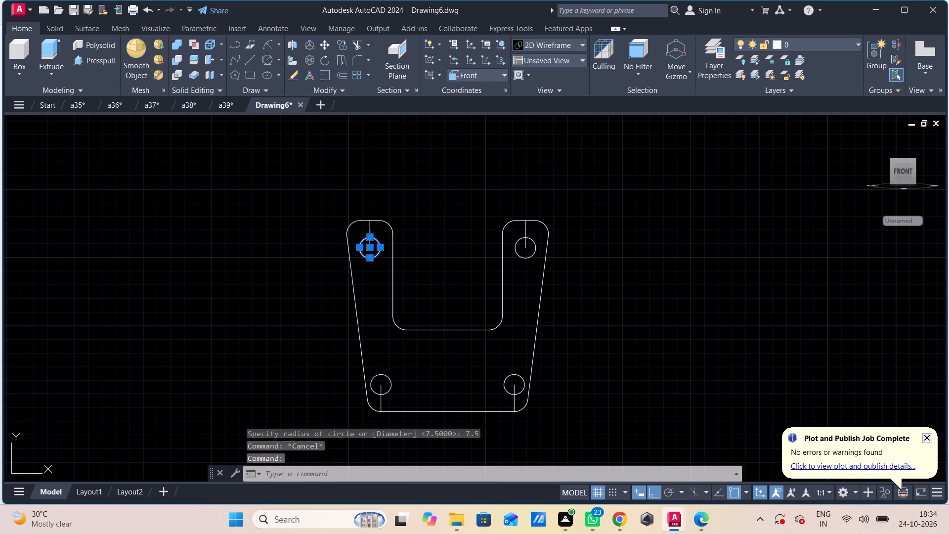
pyautogui.click(370, 235)
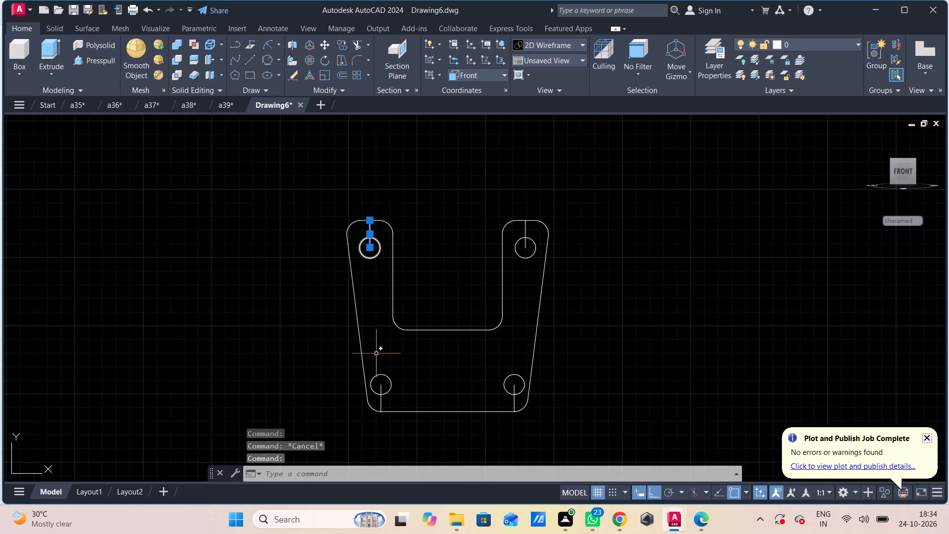
pyautogui.click(382, 389)
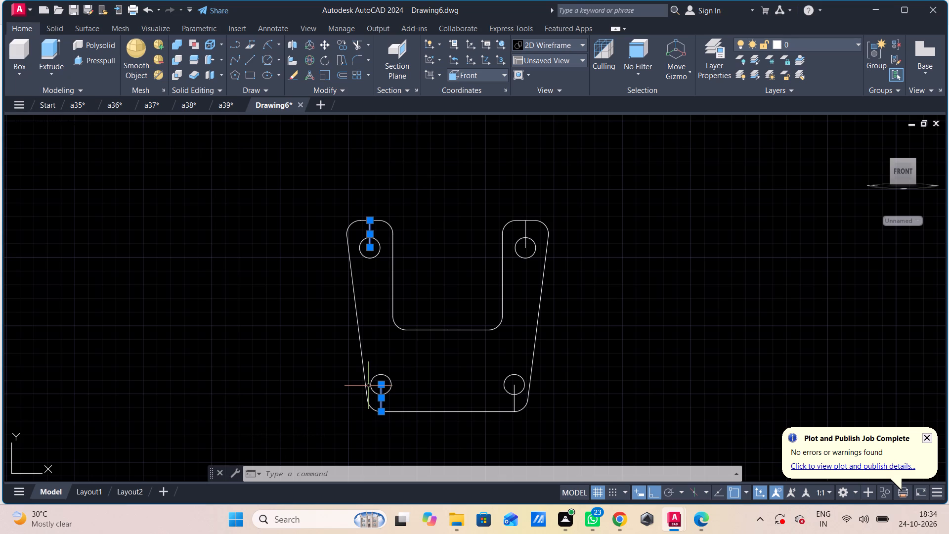
pyautogui.press('Delete')
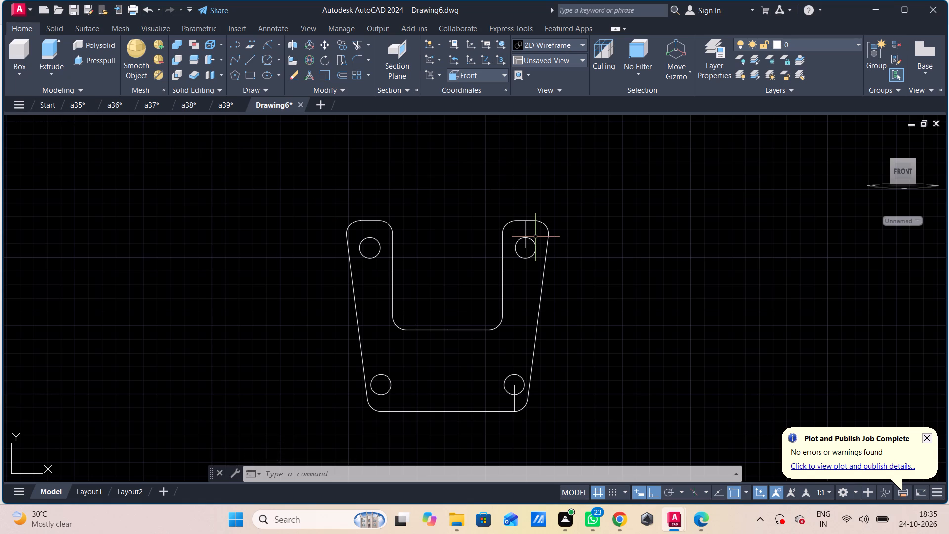
pyautogui.click(524, 227)
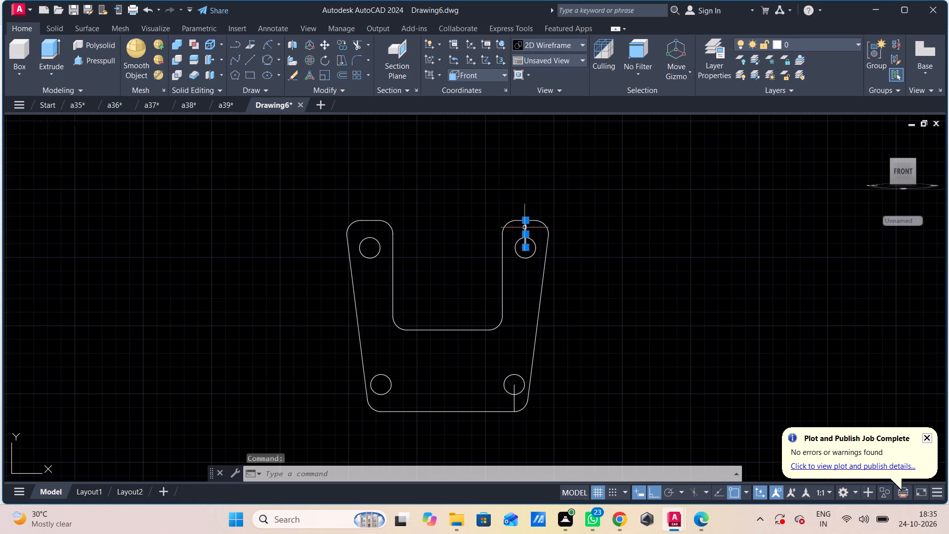
pyautogui.click(514, 398)
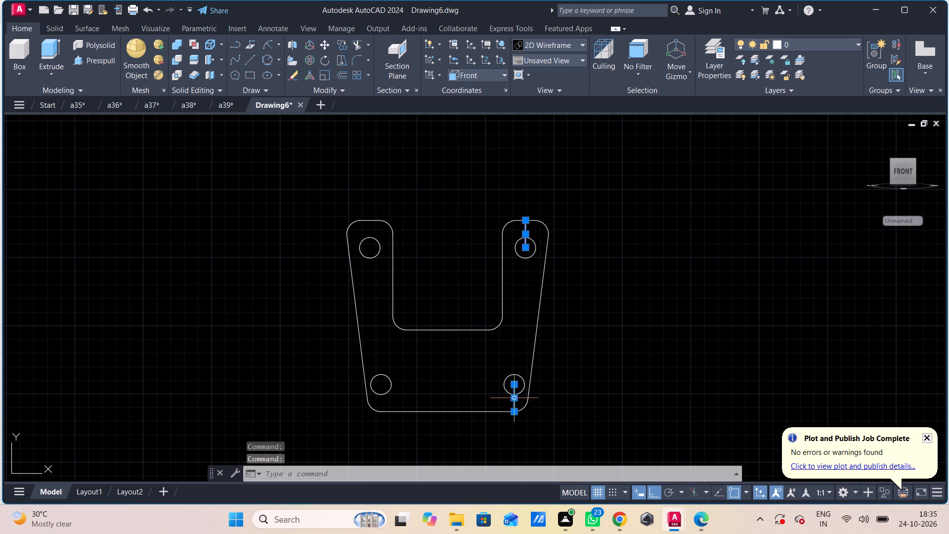
pyautogui.press('Delete')
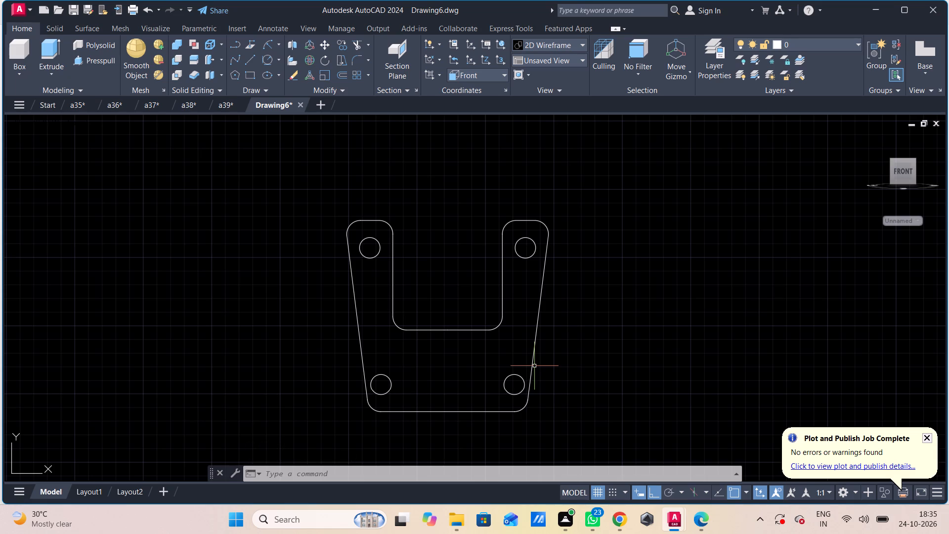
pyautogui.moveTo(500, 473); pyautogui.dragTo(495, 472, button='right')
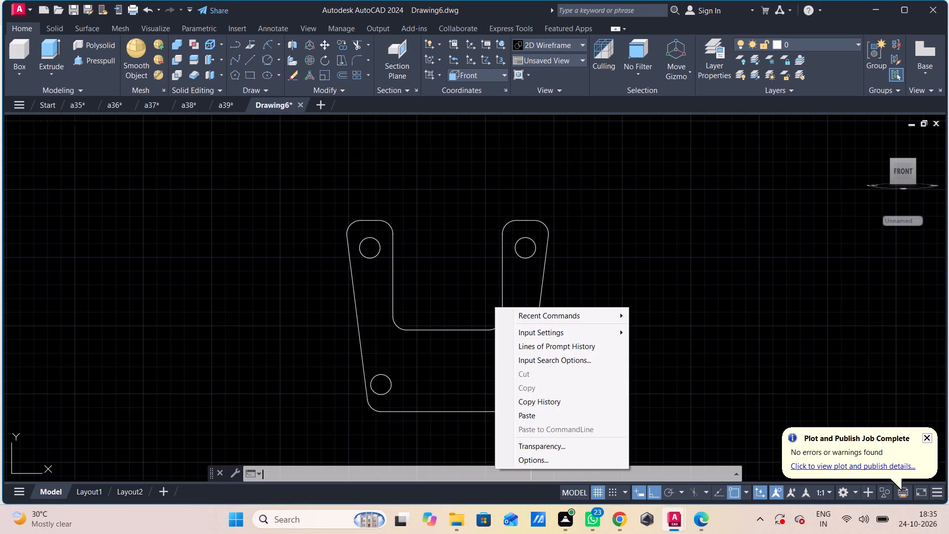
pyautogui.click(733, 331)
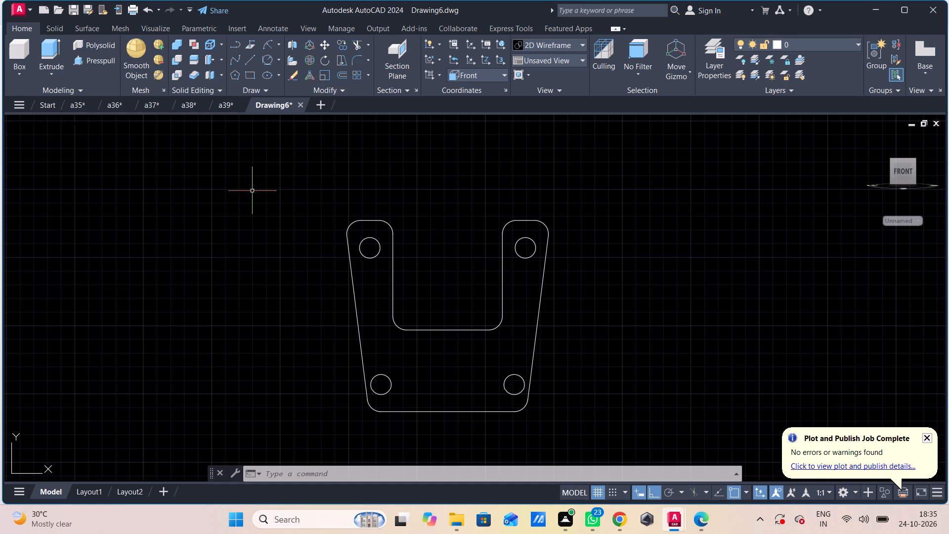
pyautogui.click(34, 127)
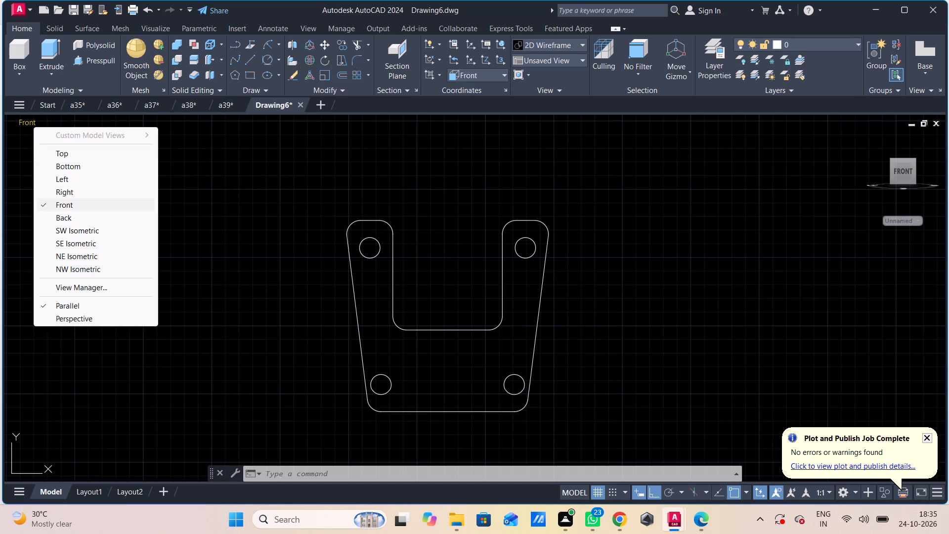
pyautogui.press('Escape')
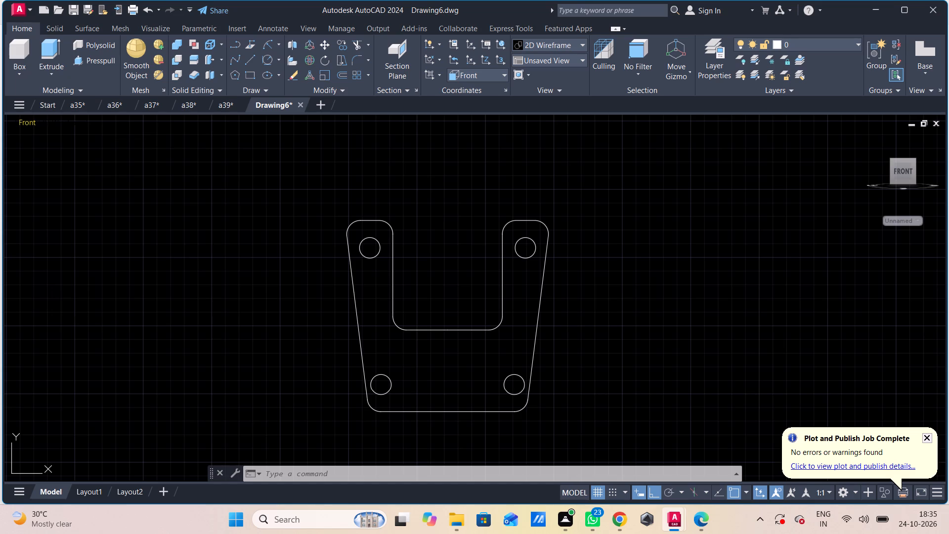
# Delete the two horizontal line segments forming the bottom edge of the inner U-shaped opening.
pyautogui.click(459, 331)
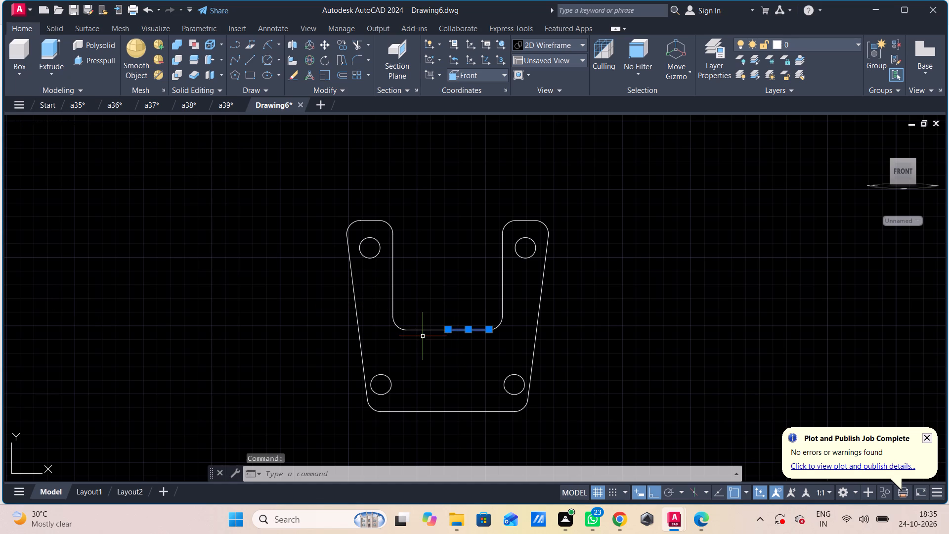
pyautogui.click(423, 331)
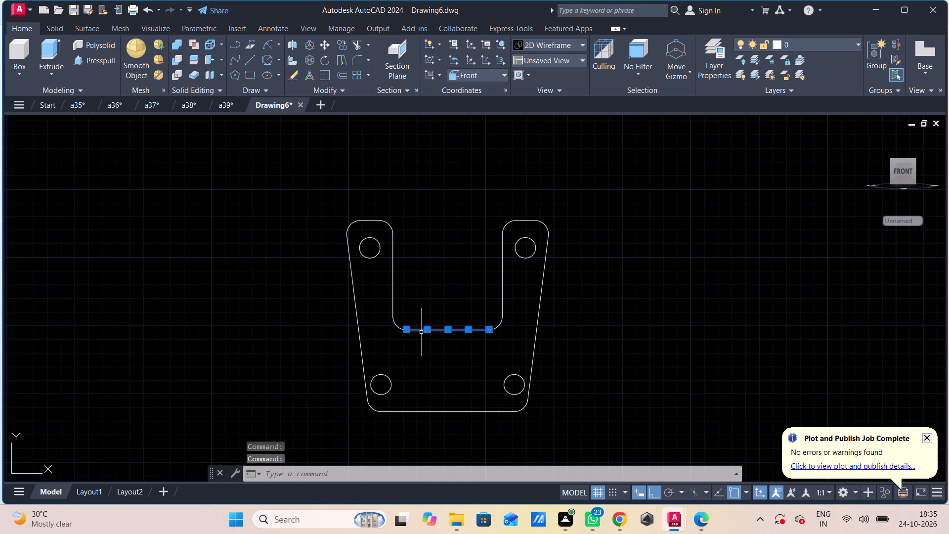
pyautogui.press('Delete')
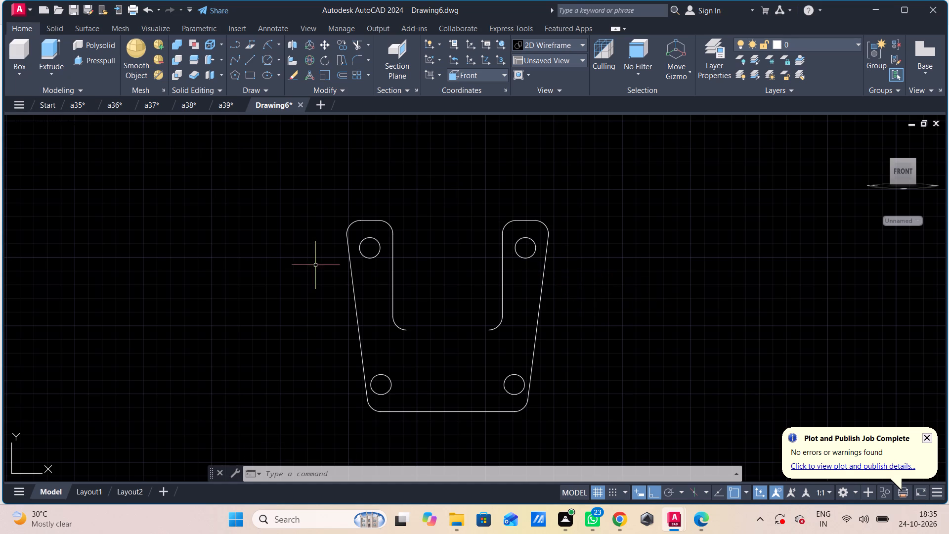
# In the Top view, draw two concentric circles of radius 30 and 22.5 to the right of the profile.
pyautogui.click(23, 122)
pyautogui.click(51, 155)
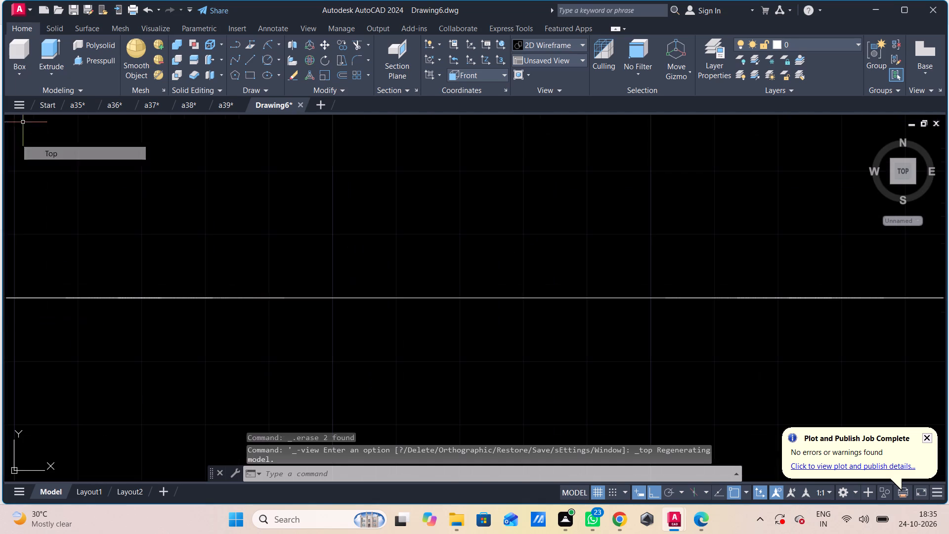
pyautogui.scroll(-3, 253, 281)
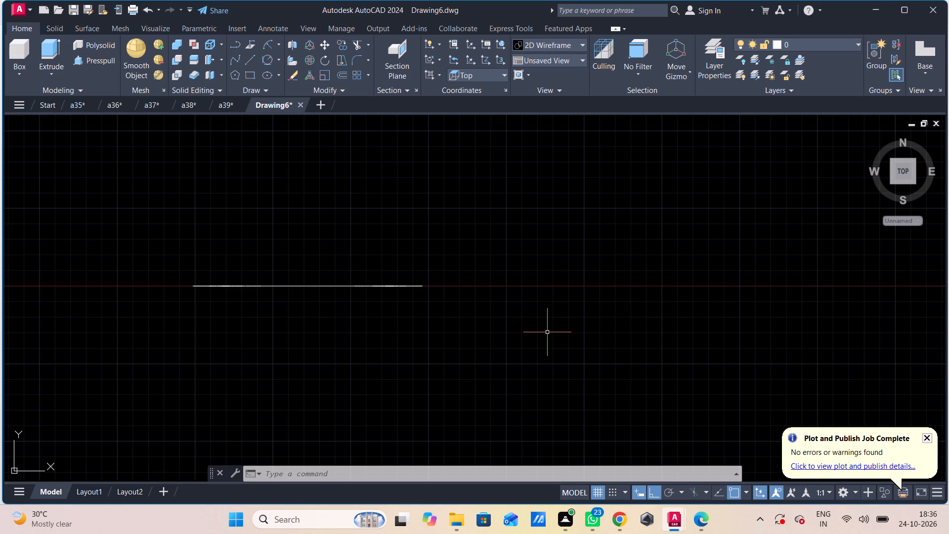
pyautogui.press('c')
pyautogui.press('space')
pyautogui.click(566, 320)
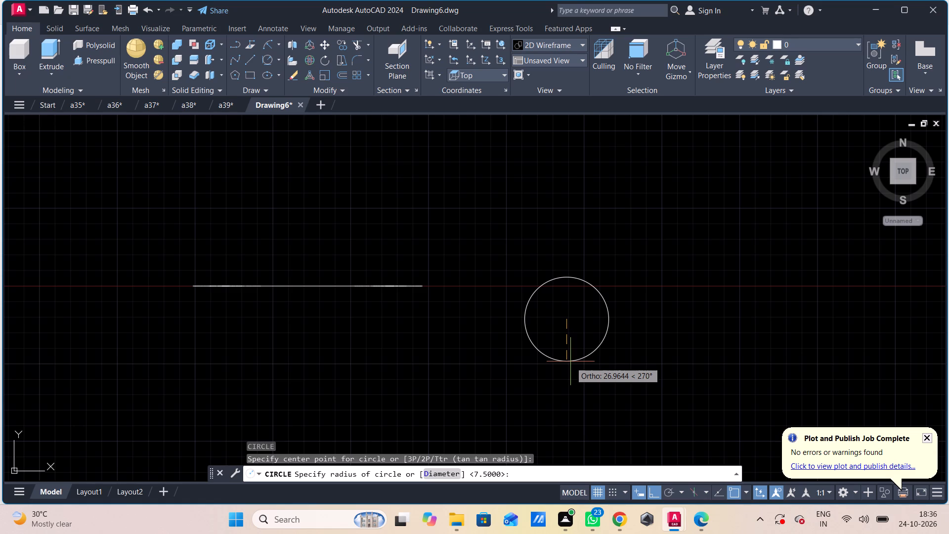
pyautogui.write('30')
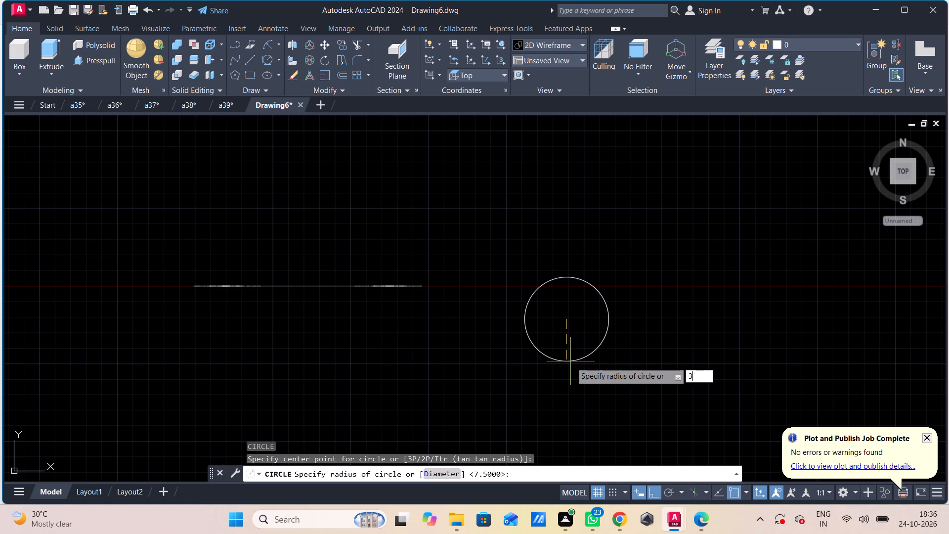
pyautogui.press('Return')
pyautogui.press('space')
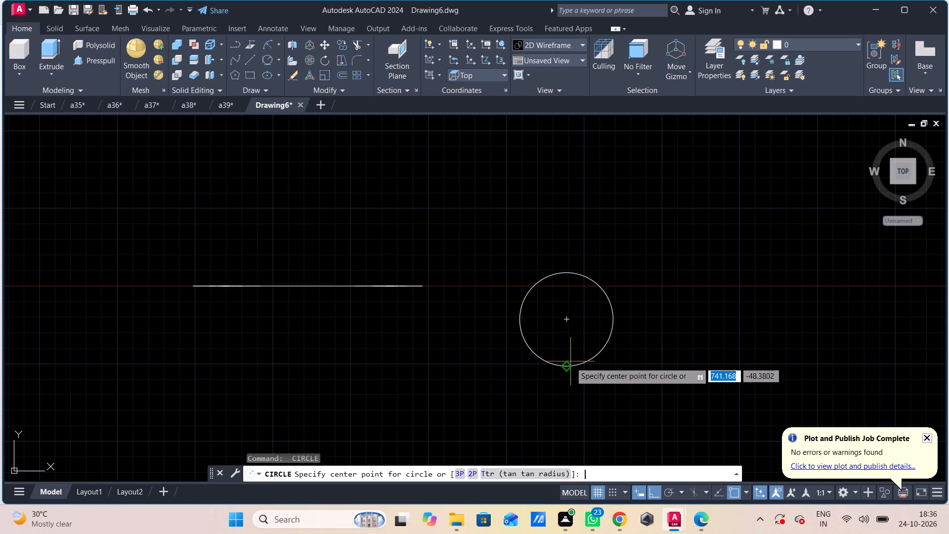
pyautogui.click(562, 318)
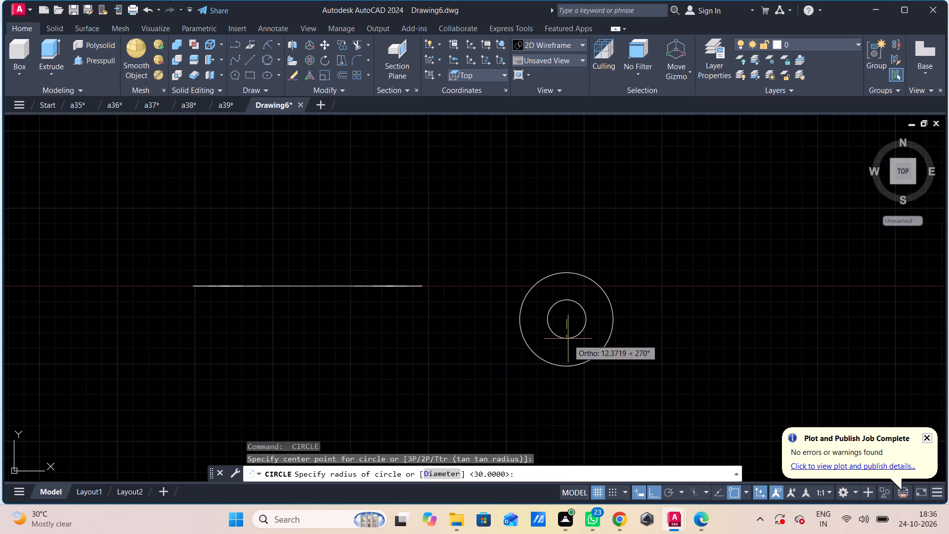
pyautogui.write('2.')
pyautogui.press('BackSpace')
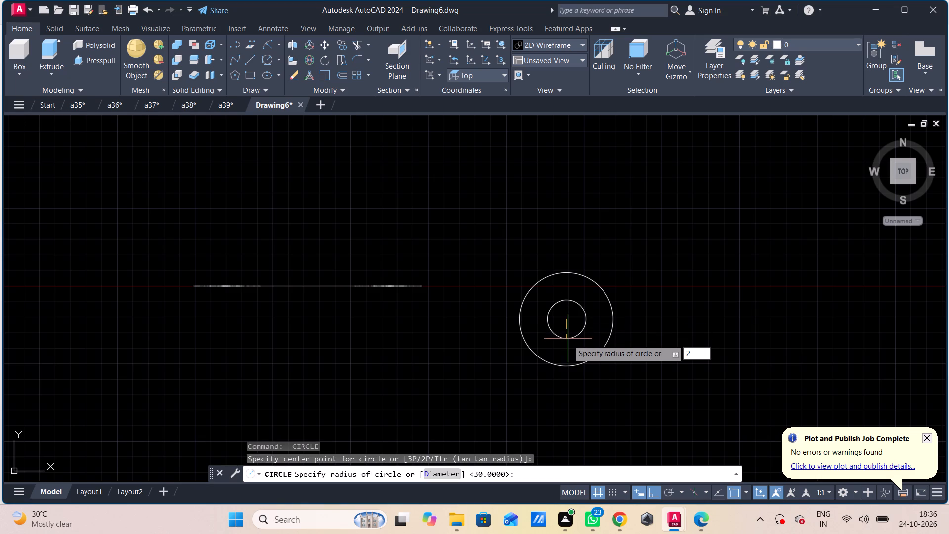
pyautogui.write('2.5')
pyautogui.press('Return')
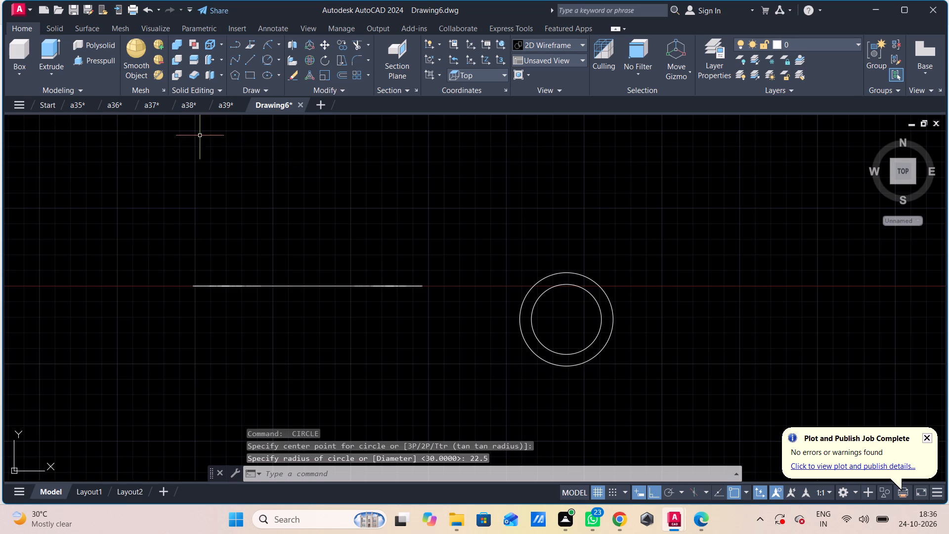
# Presspull the ring area between the two concentric circles to a height of 60.
pyautogui.click(92, 62)
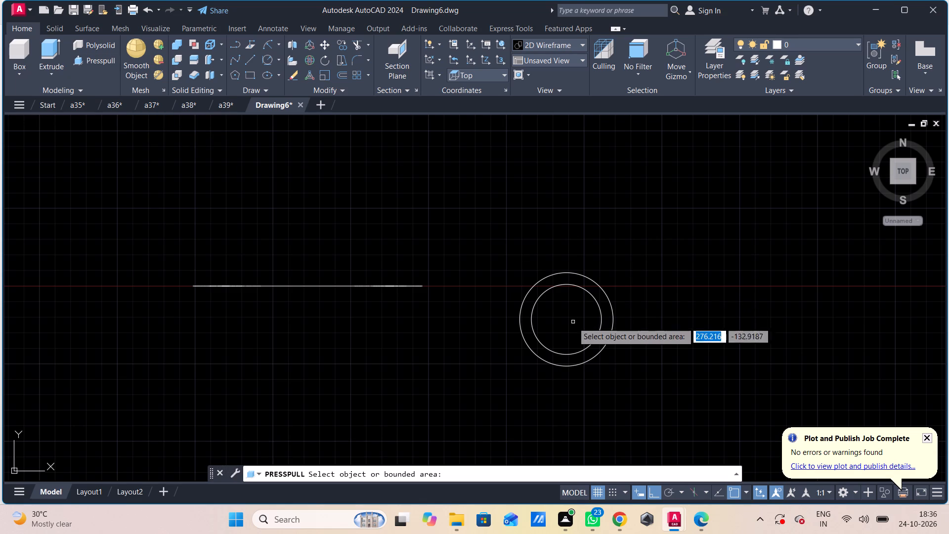
pyautogui.click(584, 356)
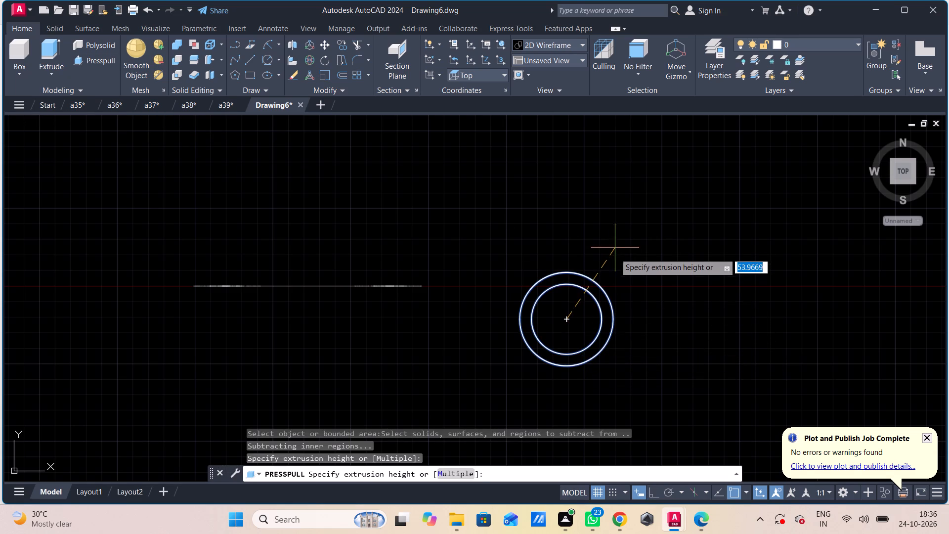
pyautogui.keyDown('shift'); pyautogui.moveTo(622, 259); pyautogui.dragTo(623, 200, button='middle'); pyautogui.keyUp('shift')
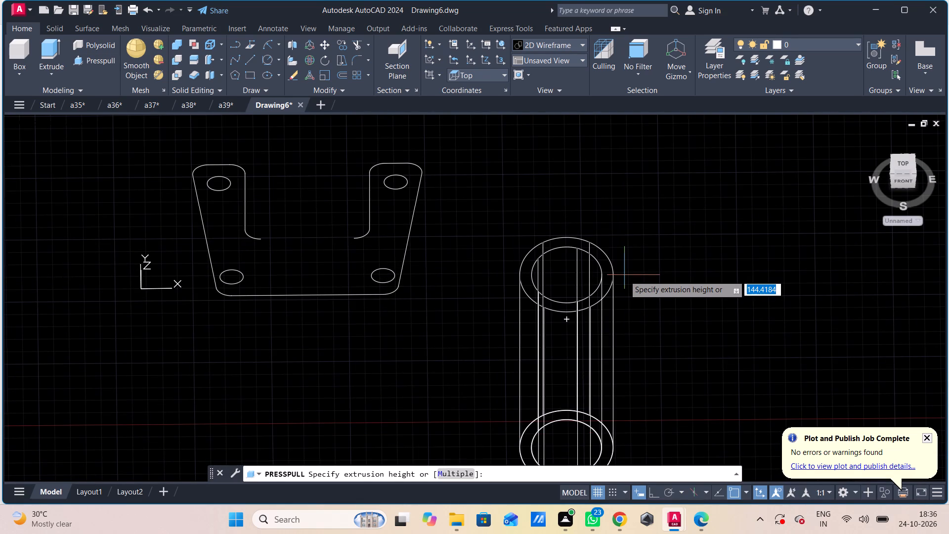
pyautogui.write('60')
pyautogui.press('Return')
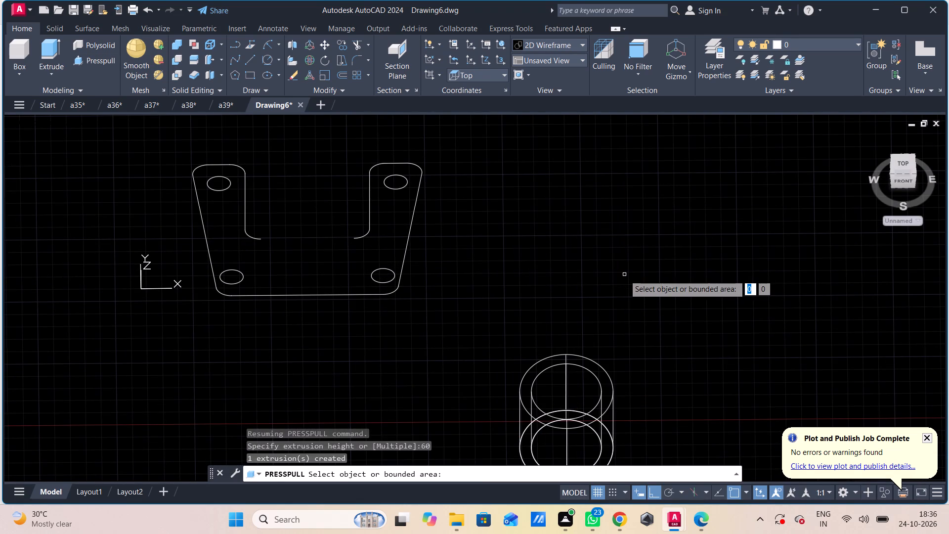
pyautogui.press('Escape')
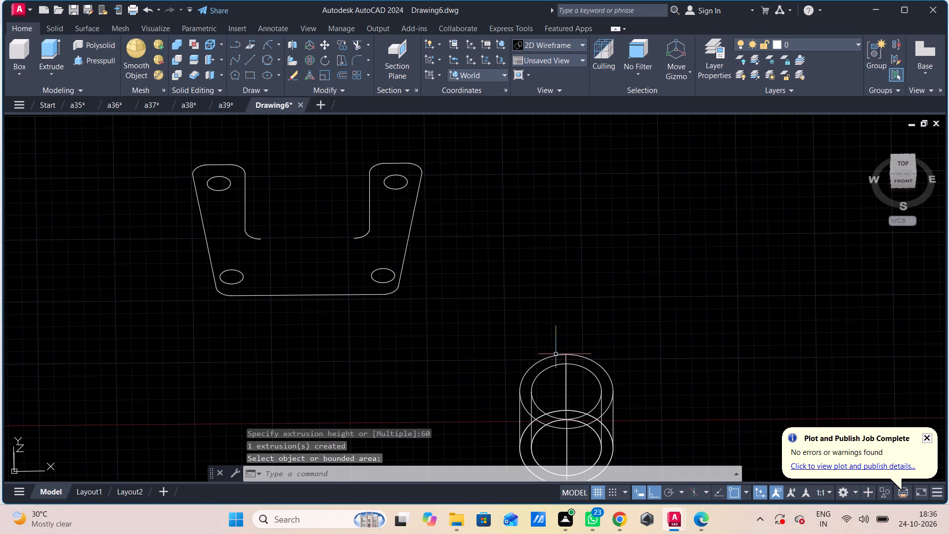
# Draw a straight line between the two open lower arc ends to close the bottom edge of the inner U-shaped opening.
pyautogui.click(89, 63)
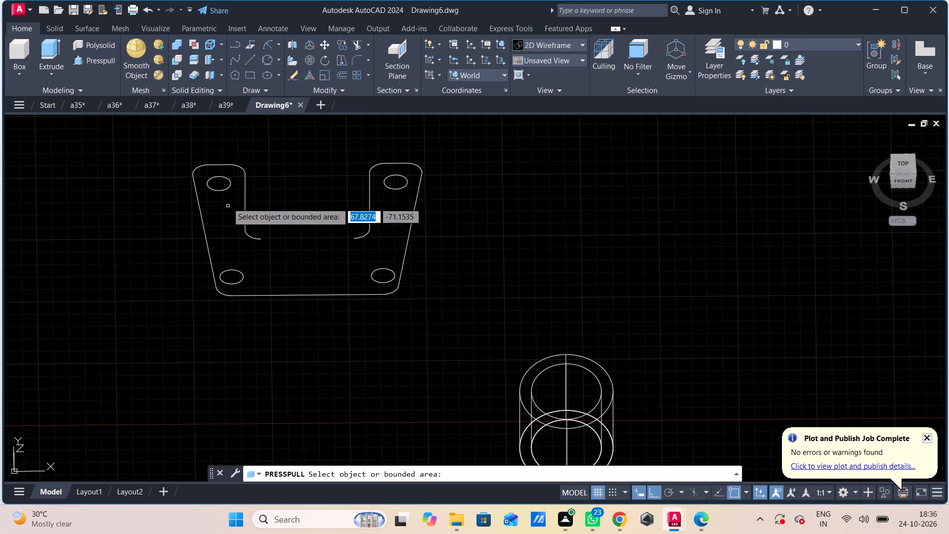
pyautogui.press('Escape')
pyautogui.press('l')
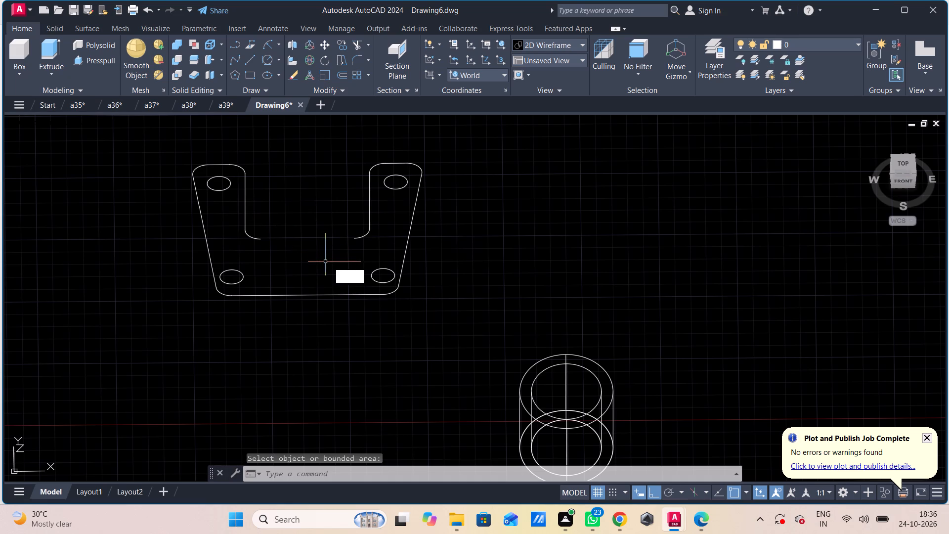
pyautogui.press('Return')
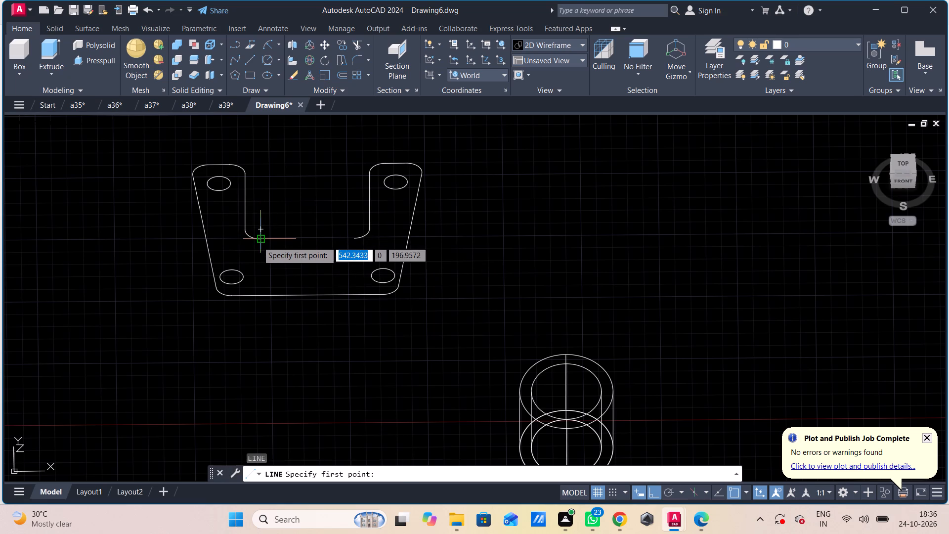
pyautogui.click(258, 241)
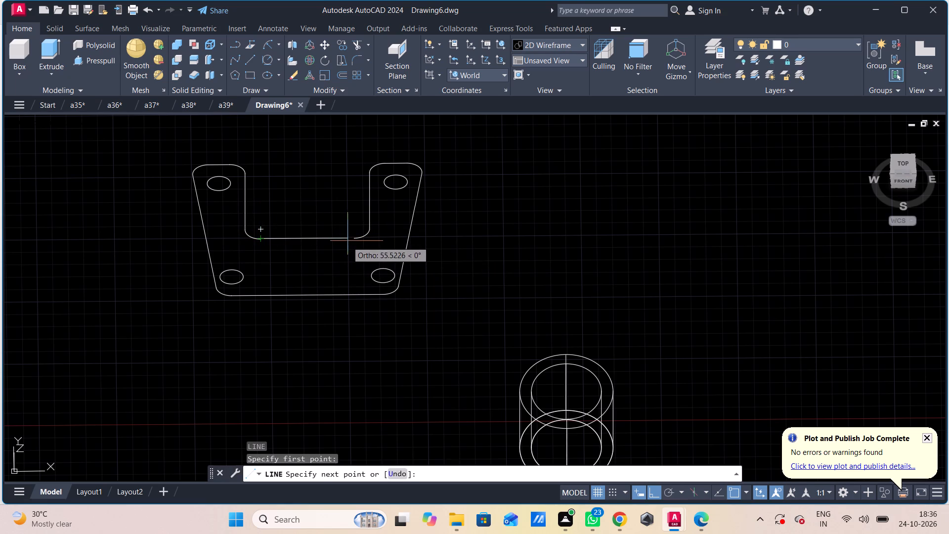
pyautogui.click(351, 241)
pyautogui.press('Escape')
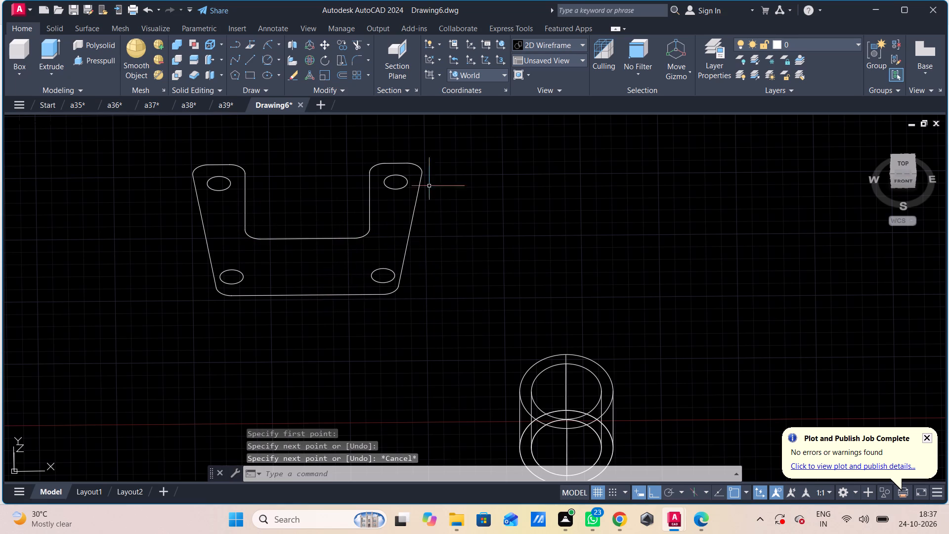
# Join the lines and arcs of the U-shaped profile into a single object.
pyautogui.moveTo(452, 164); pyautogui.dragTo(454, 182)
pyautogui.click(179, 354)
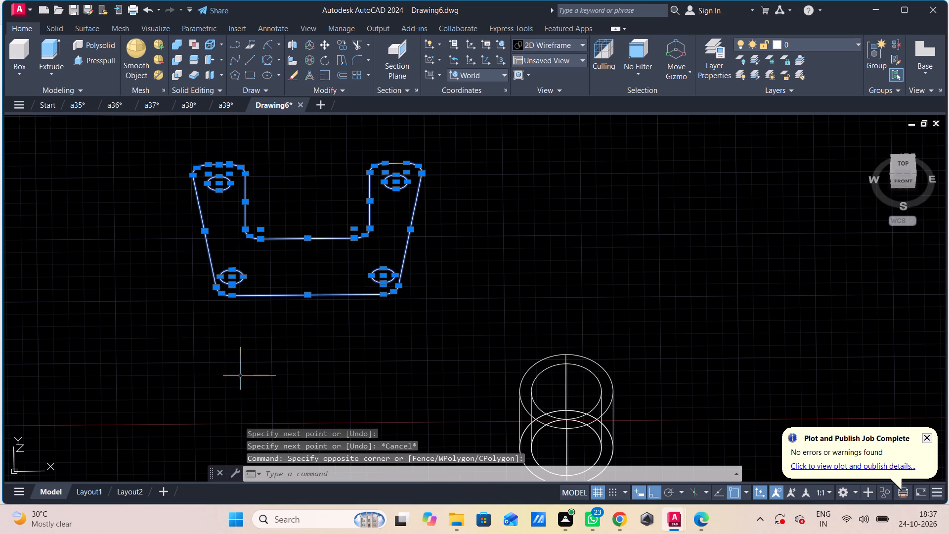
pyautogui.press('j')
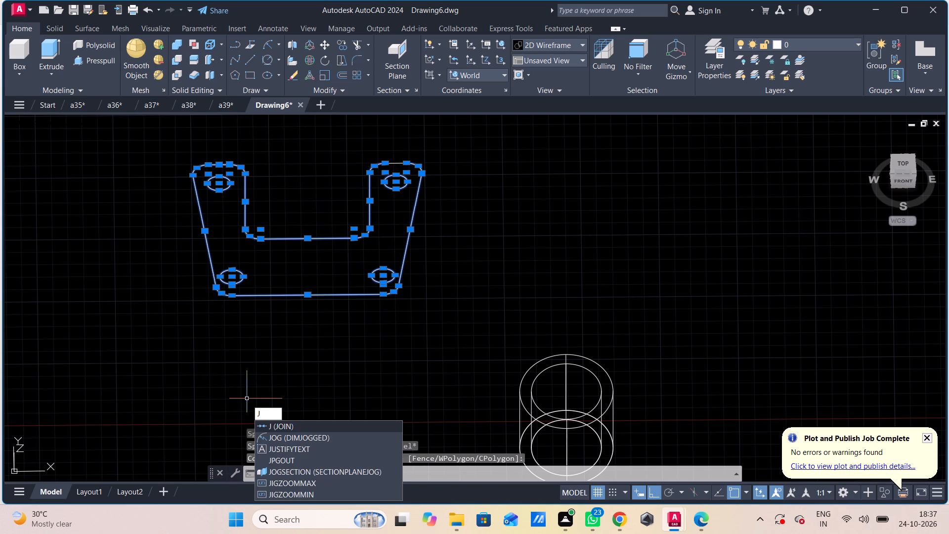
pyautogui.click(273, 421)
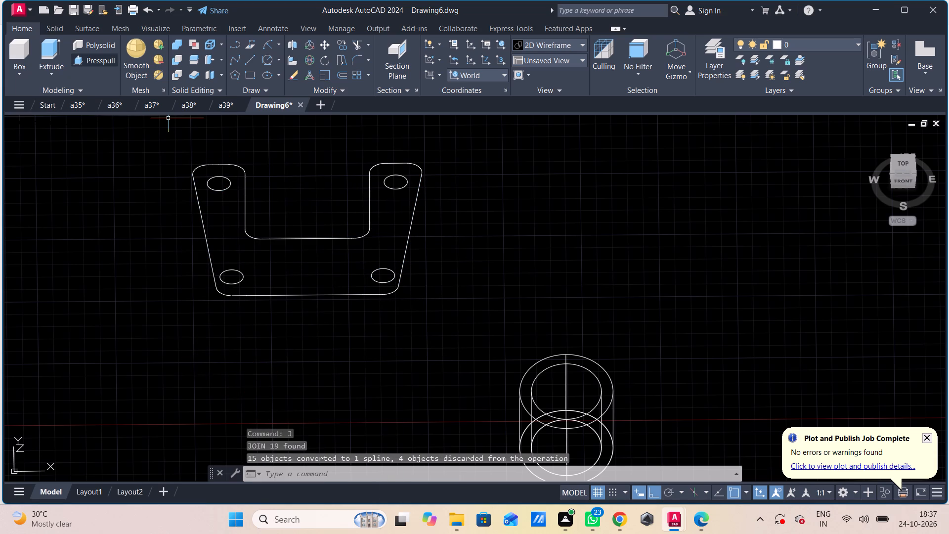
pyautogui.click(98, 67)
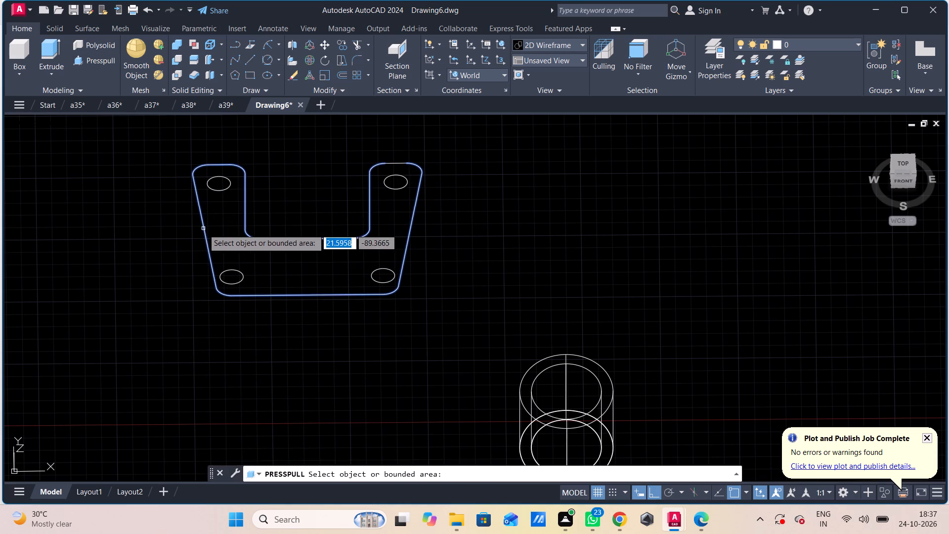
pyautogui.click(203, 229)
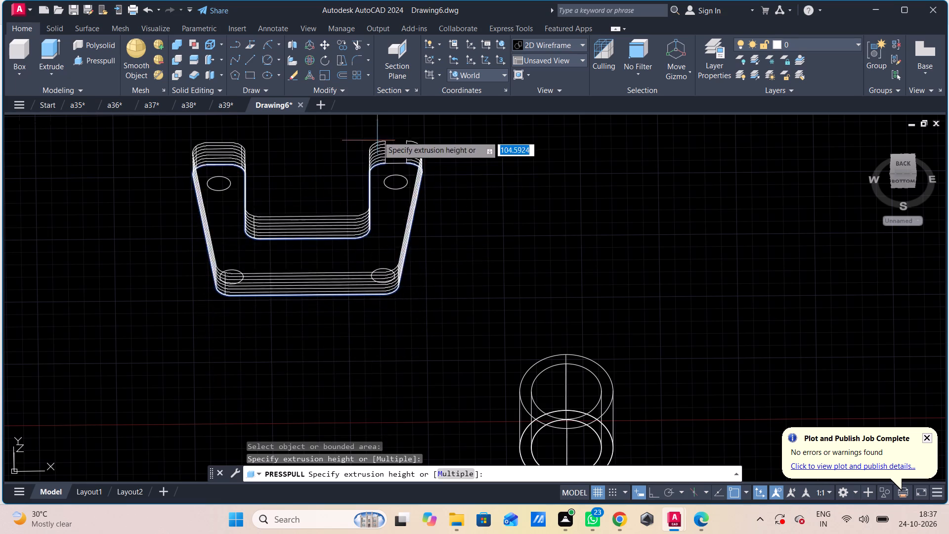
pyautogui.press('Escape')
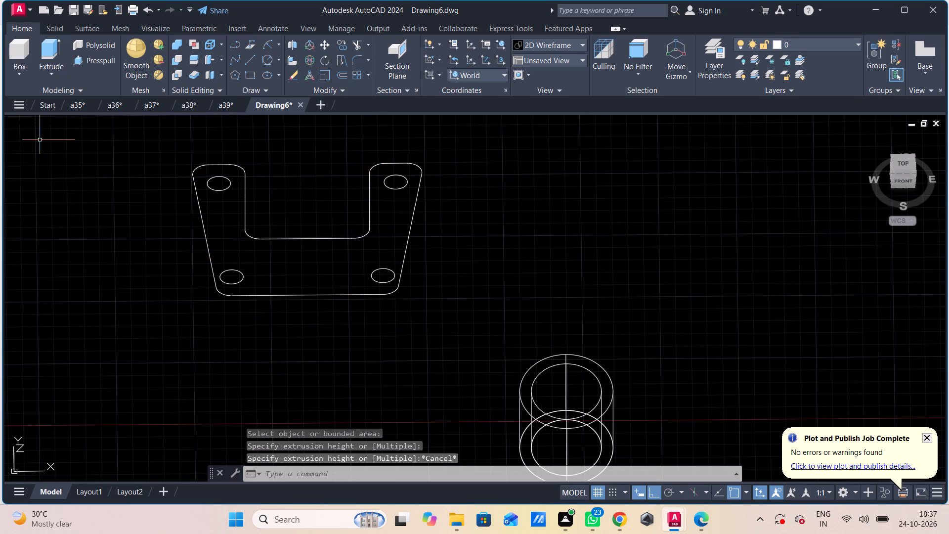
# Switch to the Front view and join the remaining pieces of the U-shaped outline into one closed object.
pyautogui.click(28, 124)
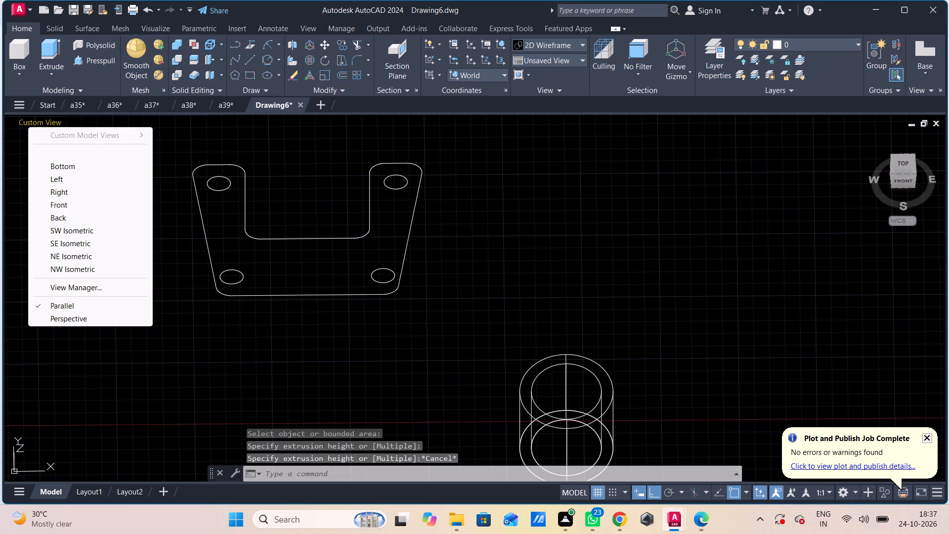
pyautogui.click(59, 202)
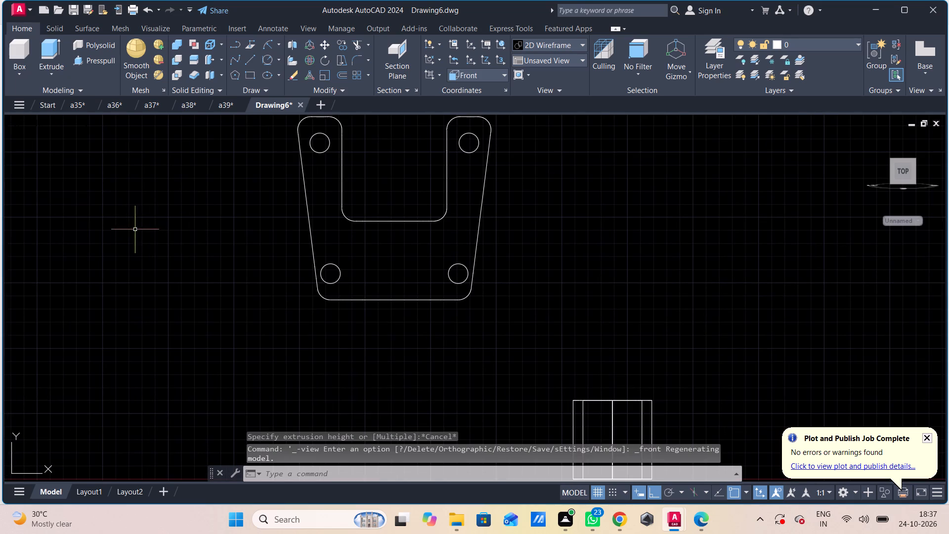
pyautogui.moveTo(165, 227); pyautogui.dragTo(140, 325, button='middle')
pyautogui.moveTo(554, 190); pyautogui.dragTo(550, 212)
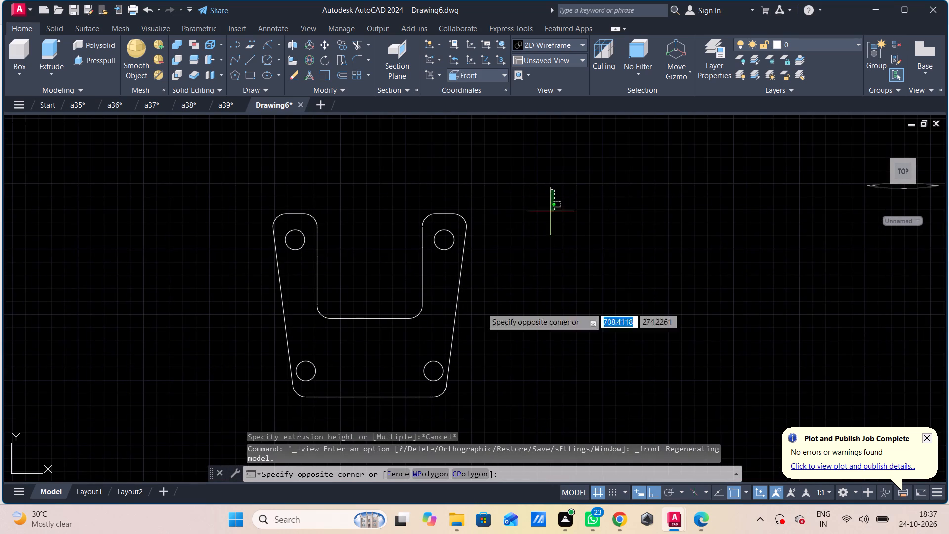
pyautogui.click(251, 415)
pyautogui.press('j')
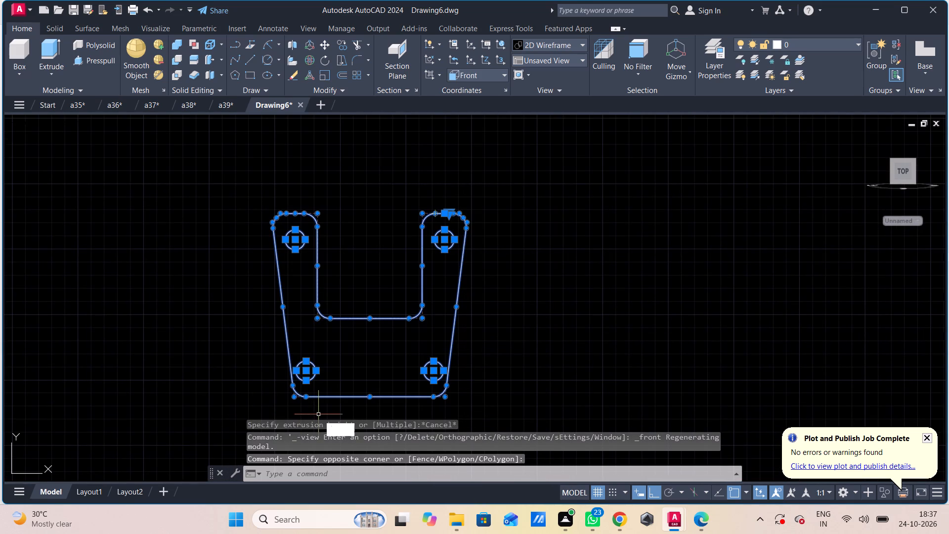
pyautogui.click(358, 347)
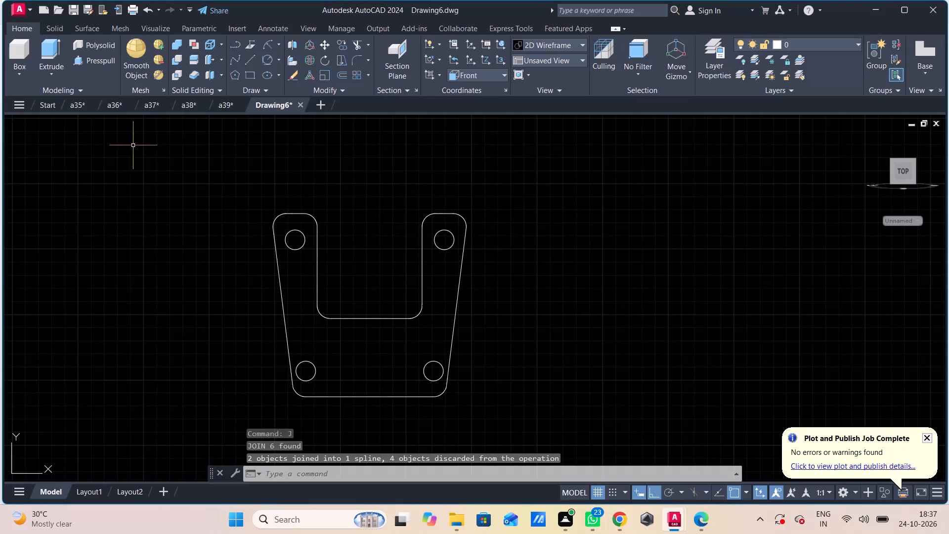
# Presspull the area enclosed by the U-shaped profile to a thickness of 10.
pyautogui.click(76, 59)
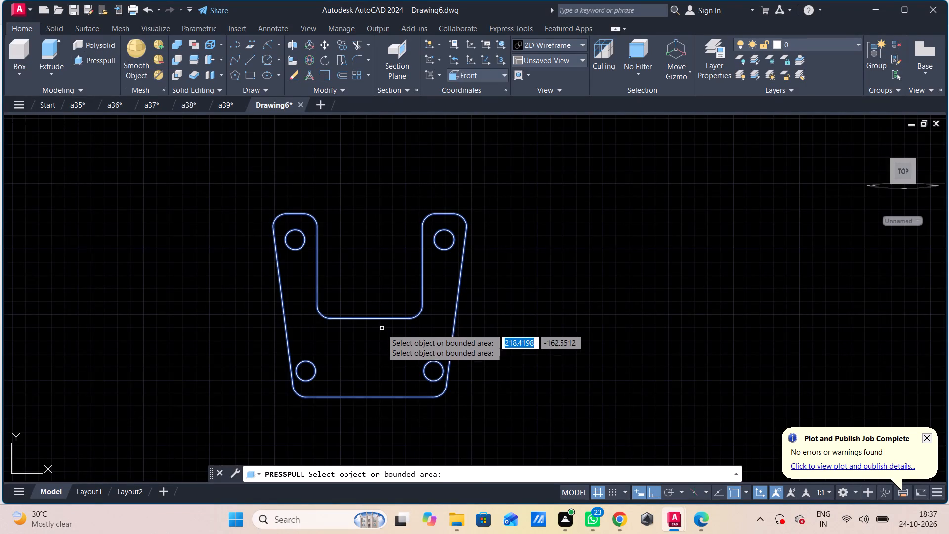
pyautogui.click(382, 329)
pyautogui.keyDown('shift'); pyautogui.moveTo(339, 363); pyautogui.dragTo(308, 384, button='middle'); pyautogui.keyUp('shift')
pyautogui.press('1')
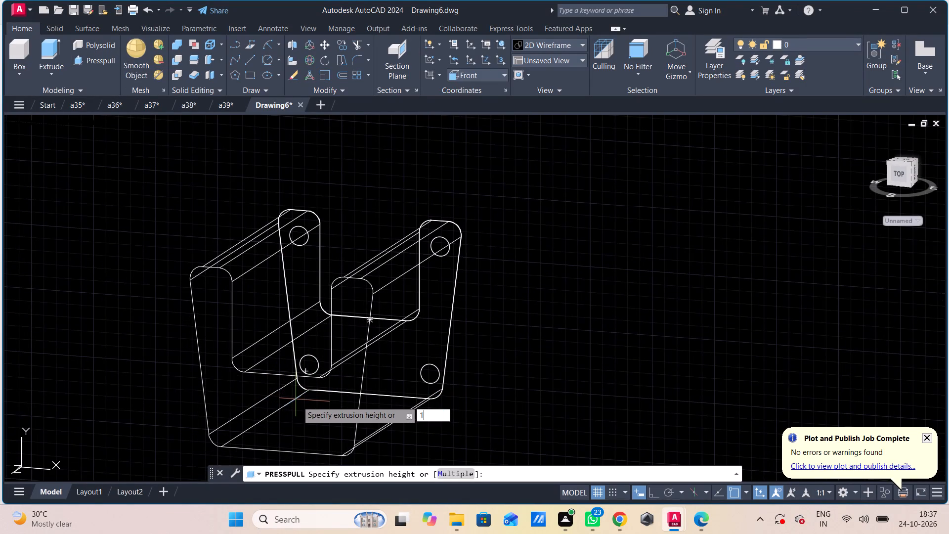
pyautogui.press('0')
pyautogui.press('Return')
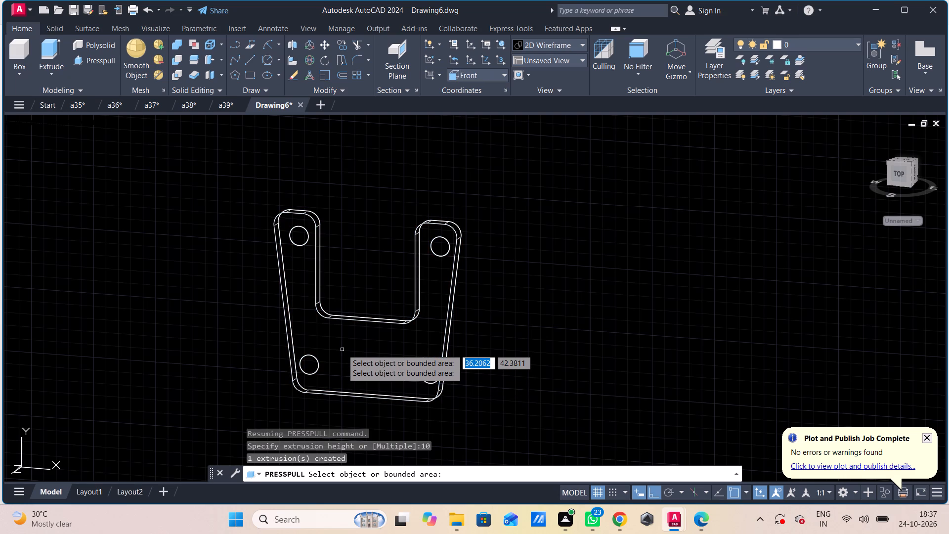
pyautogui.press('Escape')
pyautogui.press('Escape')
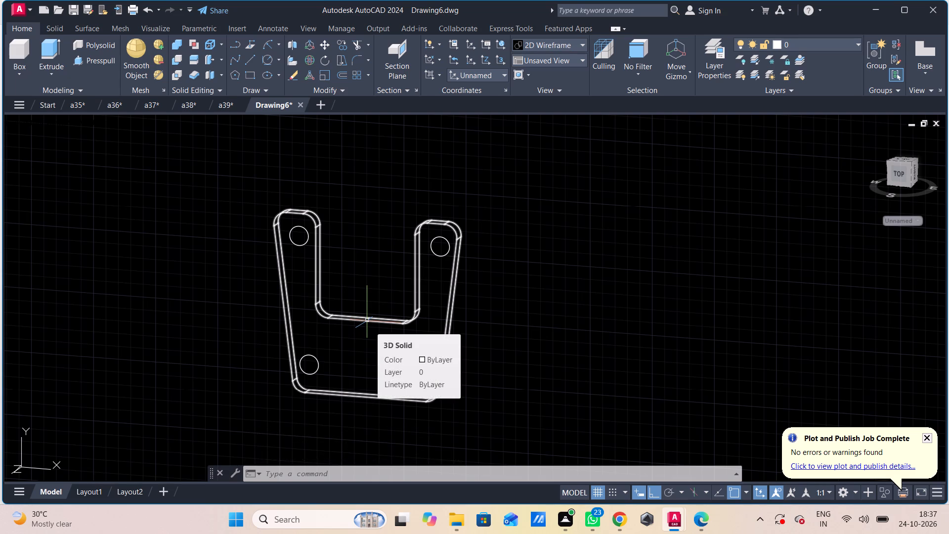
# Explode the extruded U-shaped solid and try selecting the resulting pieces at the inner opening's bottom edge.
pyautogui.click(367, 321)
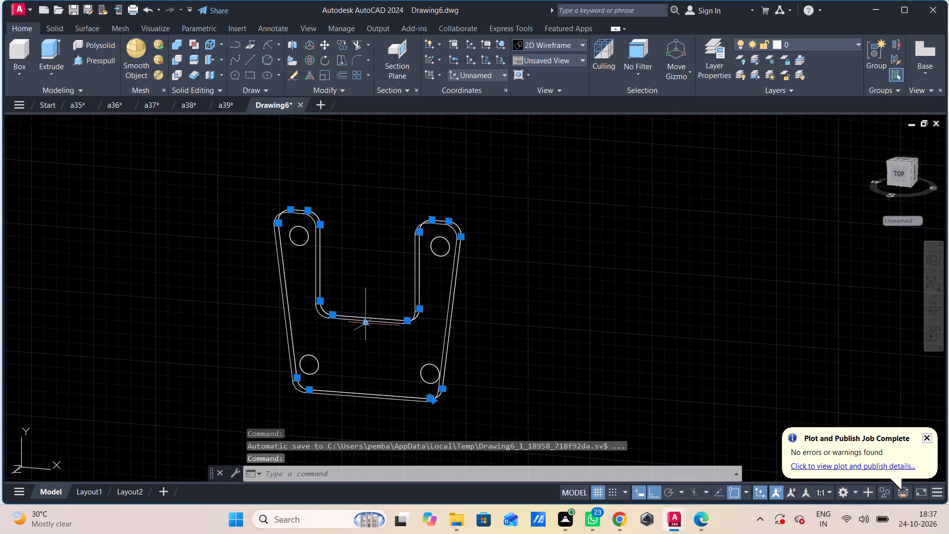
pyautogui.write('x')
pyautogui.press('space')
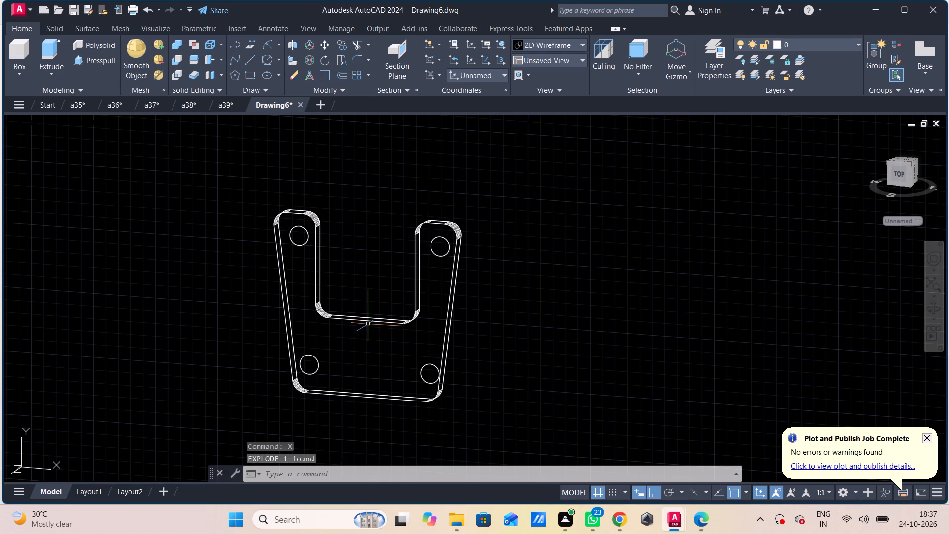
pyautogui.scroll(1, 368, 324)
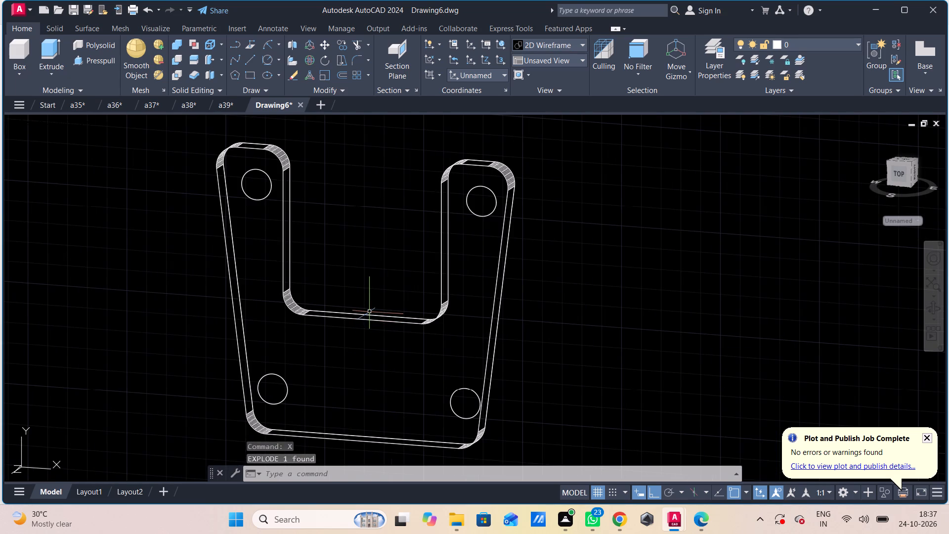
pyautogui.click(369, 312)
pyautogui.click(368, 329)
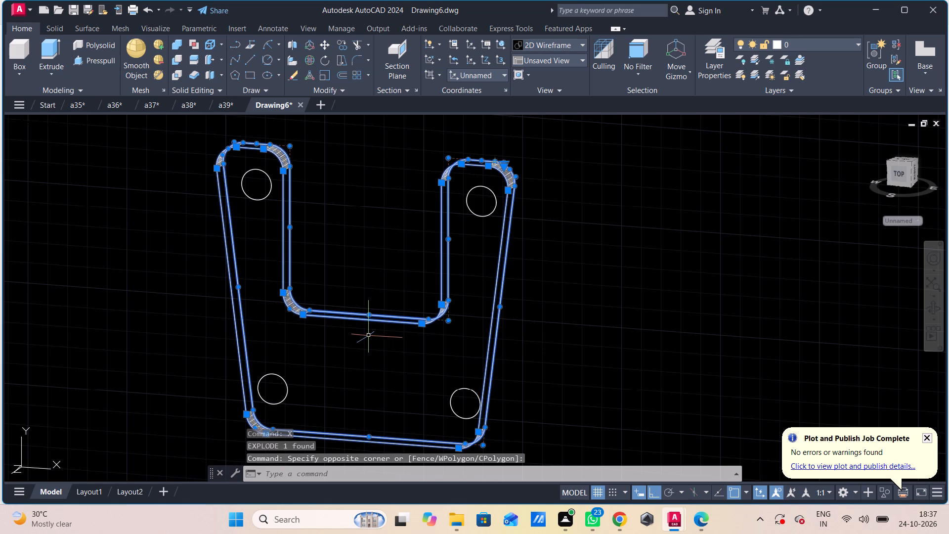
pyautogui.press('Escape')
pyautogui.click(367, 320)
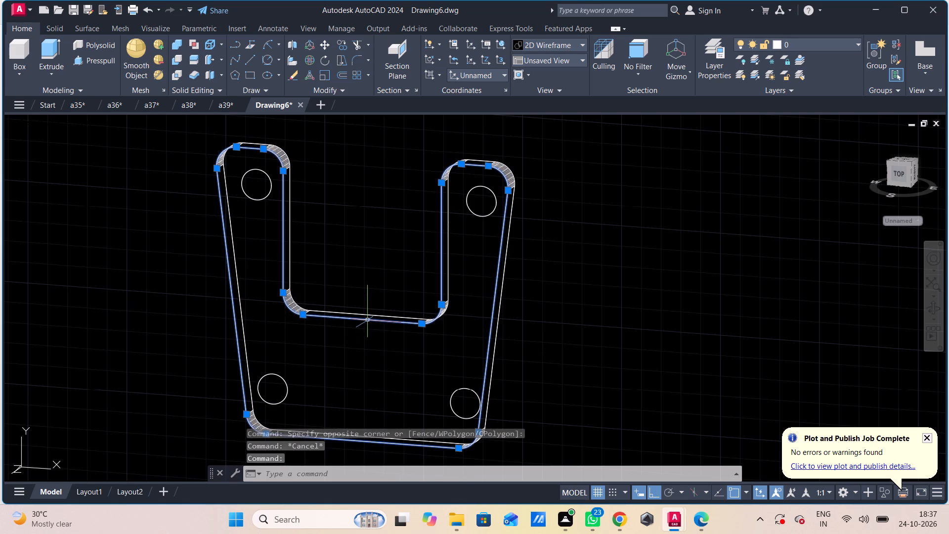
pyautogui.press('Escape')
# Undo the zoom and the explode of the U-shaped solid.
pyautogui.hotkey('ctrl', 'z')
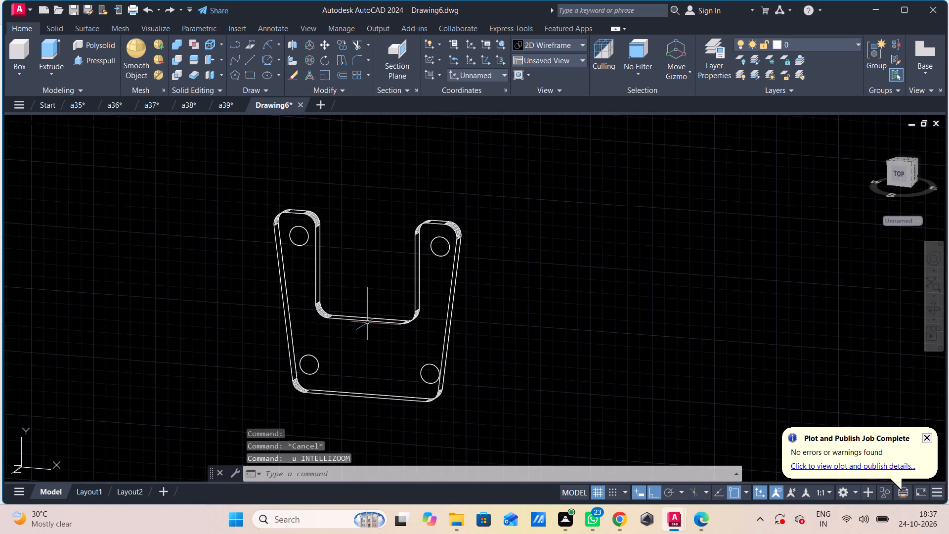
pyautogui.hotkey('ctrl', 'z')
# Set the visual style to Shades of Gray to display the U-shaped plate and the ring as shaded solids.
pyautogui.scroll(-1, 367, 338)
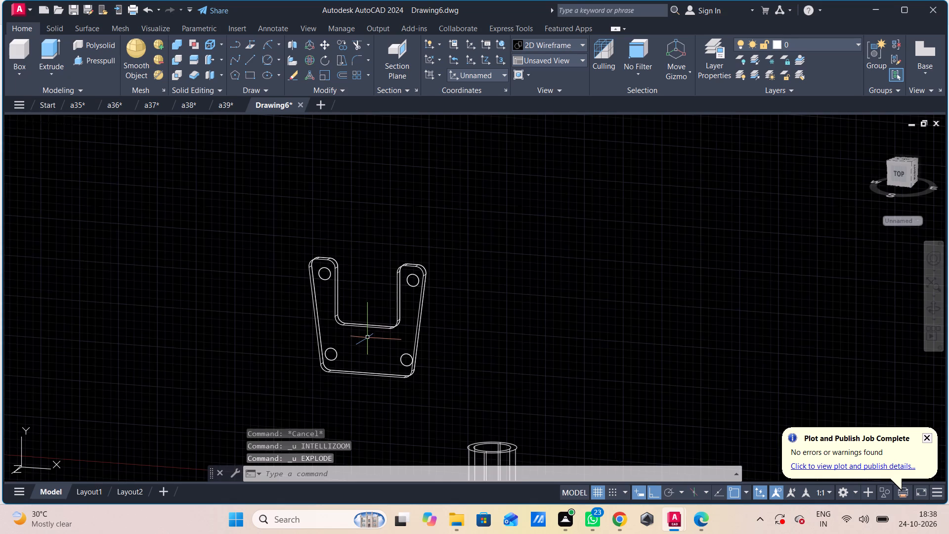
pyautogui.keyDown('shift'); pyautogui.moveTo(377, 338); pyautogui.dragTo(398, 322, button='middle'); pyautogui.keyUp('shift')
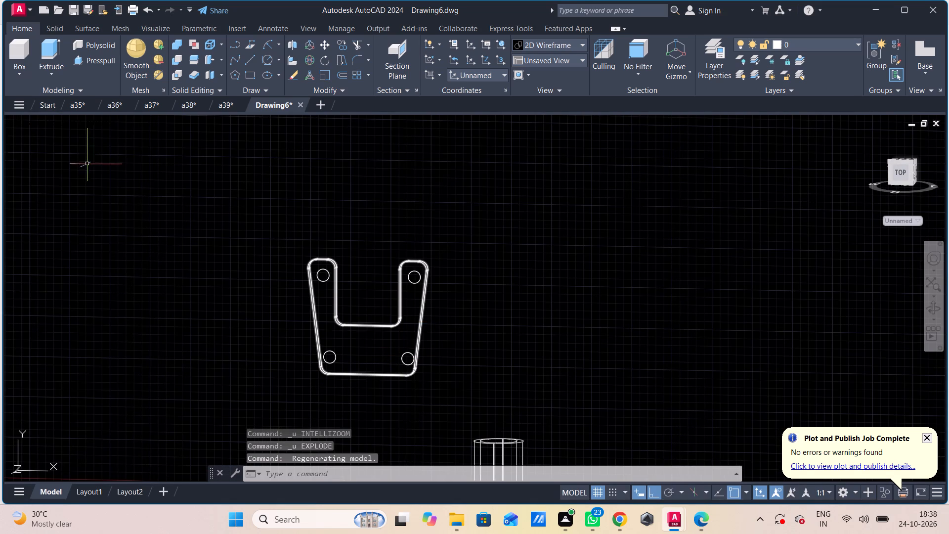
pyautogui.click(82, 119)
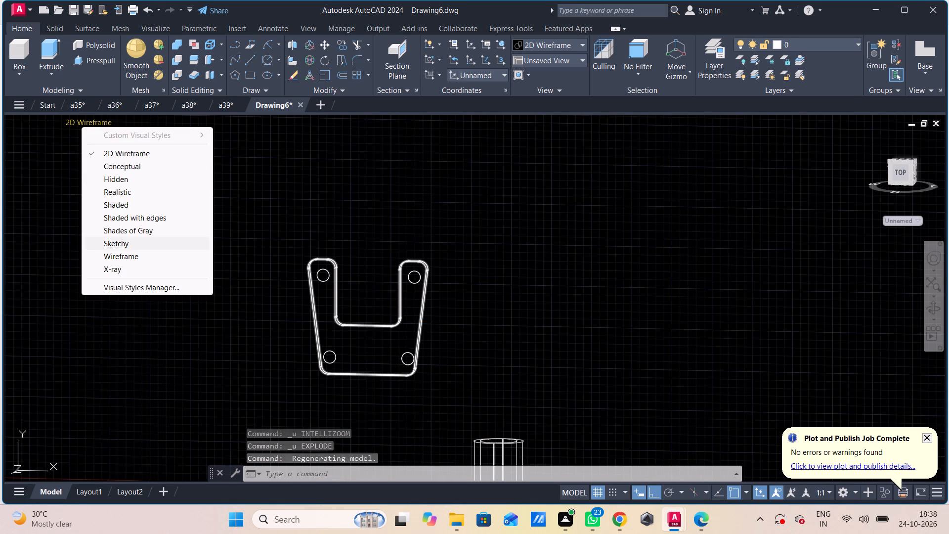
pyautogui.click(138, 232)
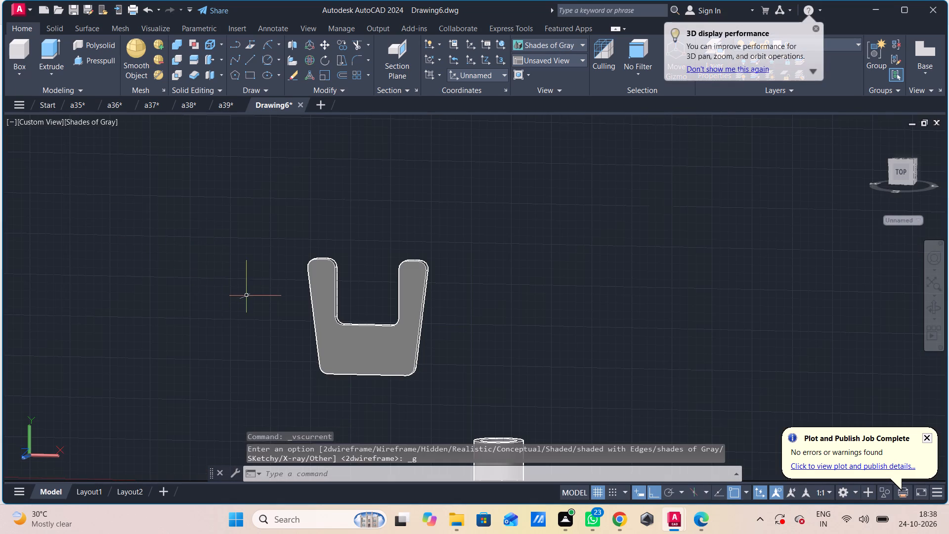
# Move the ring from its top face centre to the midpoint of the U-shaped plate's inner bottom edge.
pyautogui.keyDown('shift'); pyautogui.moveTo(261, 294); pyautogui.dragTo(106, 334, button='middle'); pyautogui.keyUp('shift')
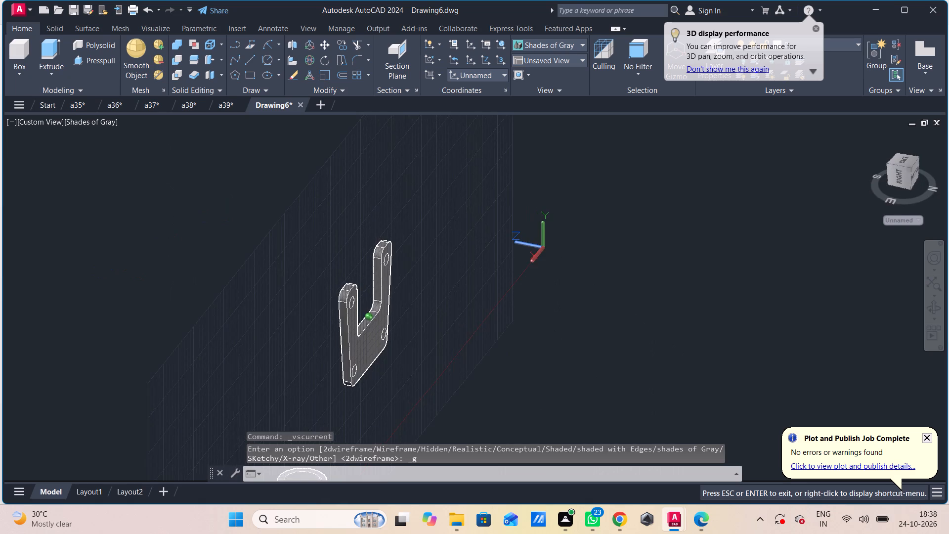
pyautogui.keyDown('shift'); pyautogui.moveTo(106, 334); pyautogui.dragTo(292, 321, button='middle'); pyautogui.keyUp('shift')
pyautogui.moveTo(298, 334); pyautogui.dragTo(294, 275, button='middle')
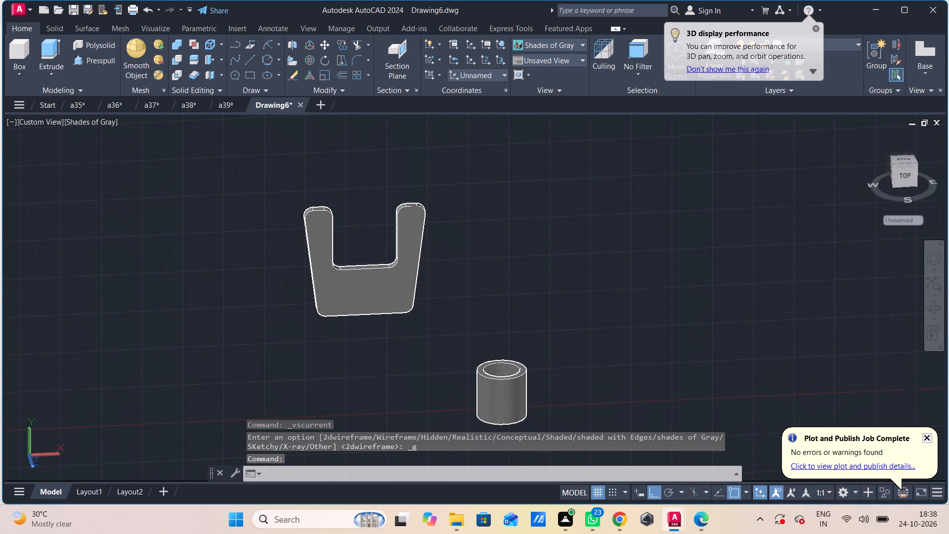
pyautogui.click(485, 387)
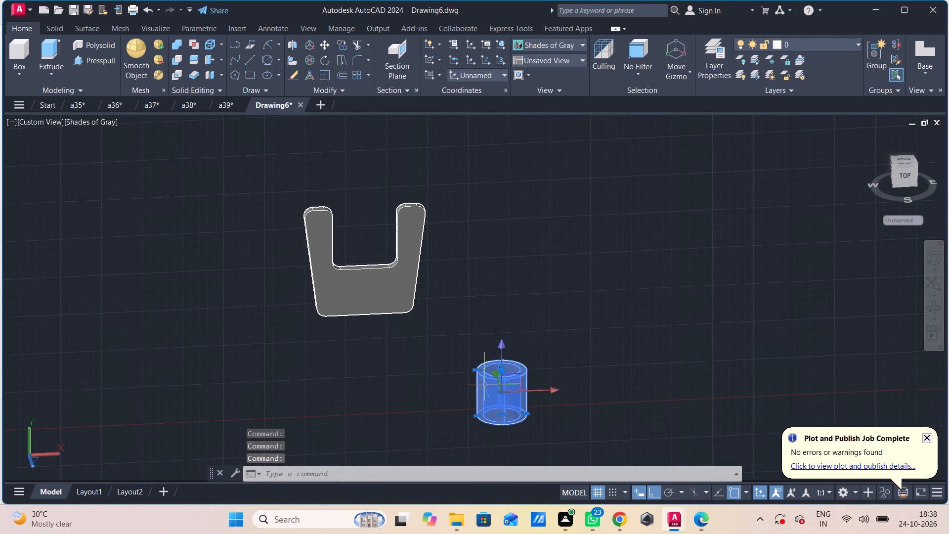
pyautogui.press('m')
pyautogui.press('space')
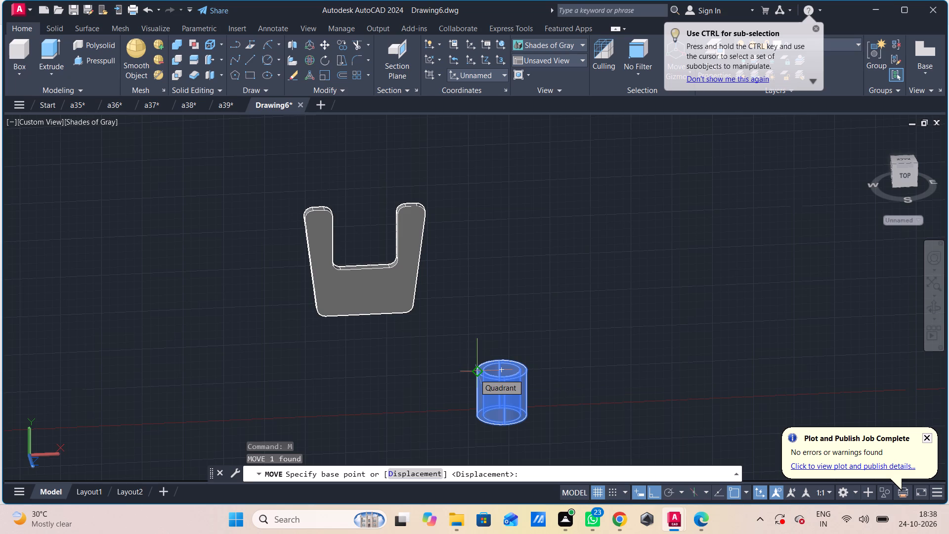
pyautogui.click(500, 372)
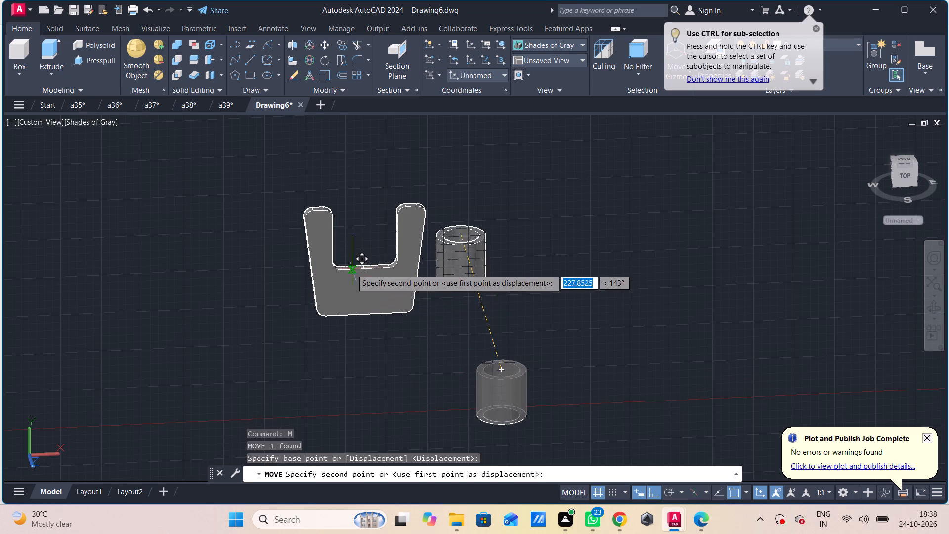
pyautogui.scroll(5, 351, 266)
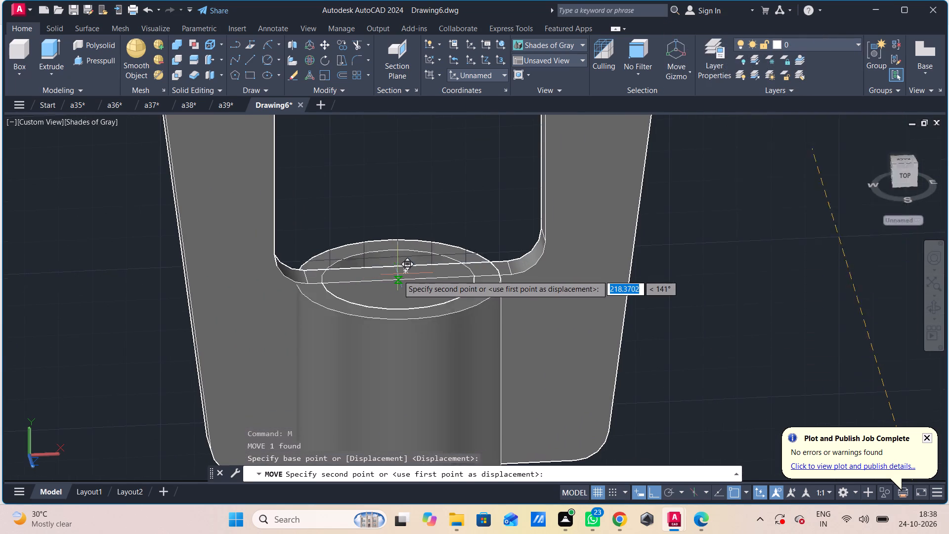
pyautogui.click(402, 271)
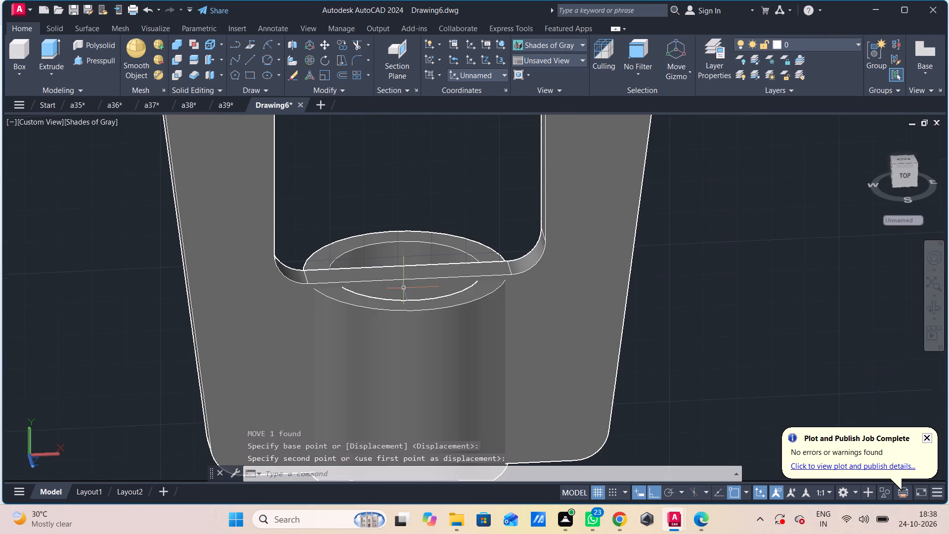
# Examine the ring's placement against the U-shaped plate from the side and from below.
pyautogui.keyDown('shift'); pyautogui.moveTo(407, 298); pyautogui.dragTo(507, 279, button='middle'); pyautogui.keyUp('shift')
pyautogui.keyDown('shift'); pyautogui.moveTo(475, 301); pyautogui.dragTo(432, 308, button='middle'); pyautogui.keyUp('shift')
pyautogui.moveTo(428, 300); pyautogui.dragTo(431, 205, button='middle')
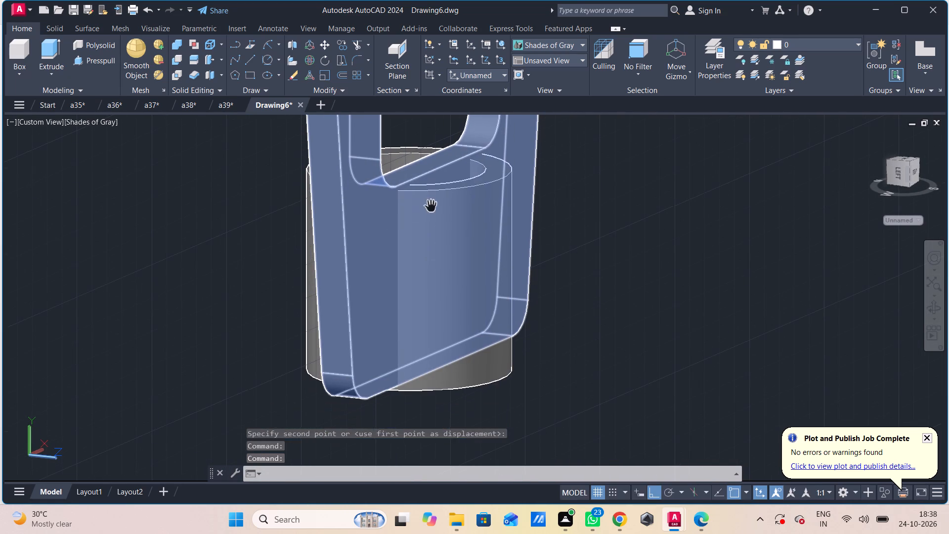
pyautogui.keyDown('shift'); pyautogui.moveTo(464, 289); pyautogui.dragTo(519, 233, button='middle'); pyautogui.keyUp('shift')
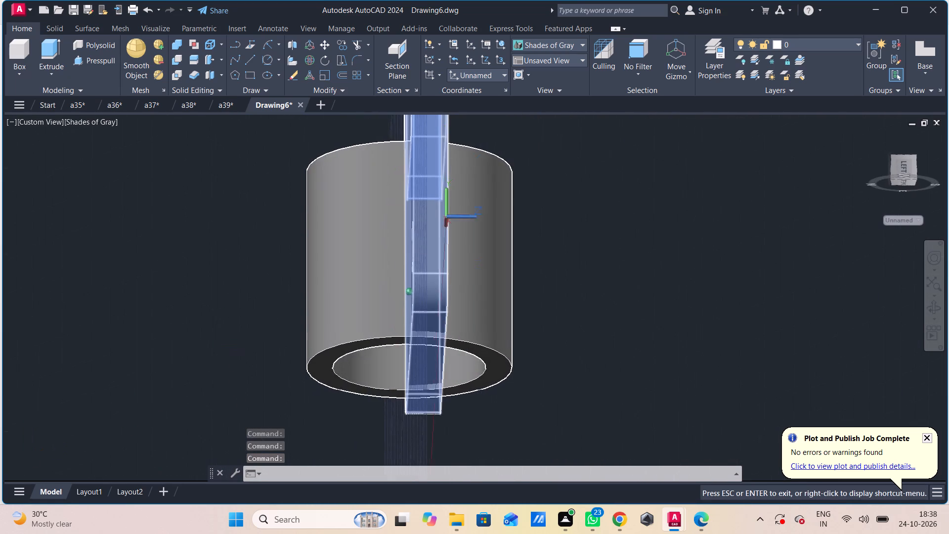
pyautogui.keyDown('shift'); pyautogui.moveTo(519, 233); pyautogui.dragTo(507, 253, button='middle'); pyautogui.keyUp('shift')
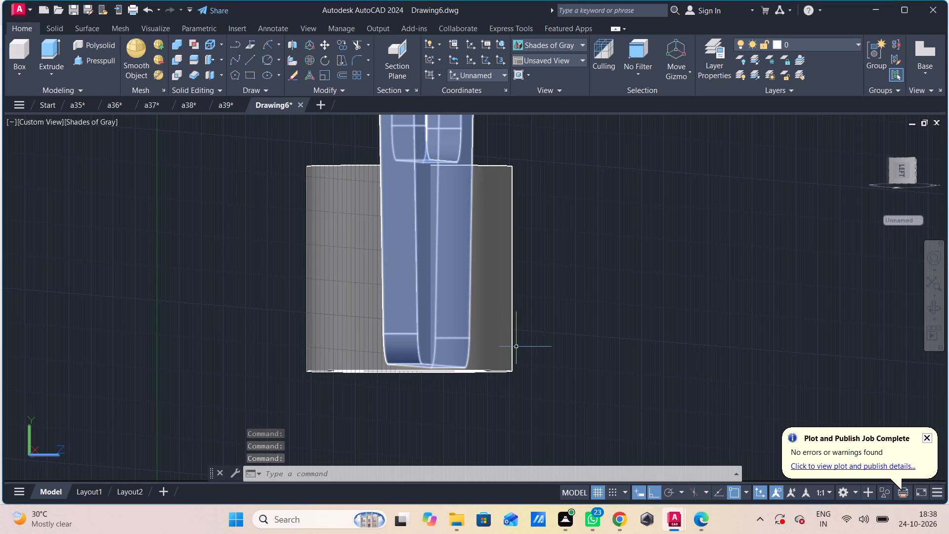
pyautogui.scroll(-1, 517, 344)
pyautogui.keyDown('shift'); pyautogui.moveTo(518, 329); pyautogui.dragTo(466, 349, button='middle'); pyautogui.keyUp('shift')
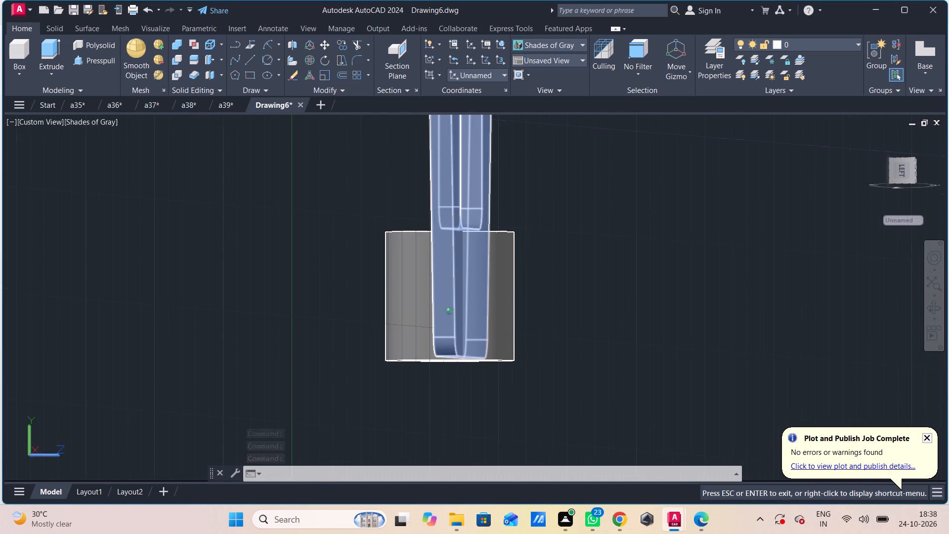
pyautogui.keyDown('shift'); pyautogui.moveTo(466, 349); pyautogui.dragTo(379, 399, button='middle'); pyautogui.keyUp('shift')
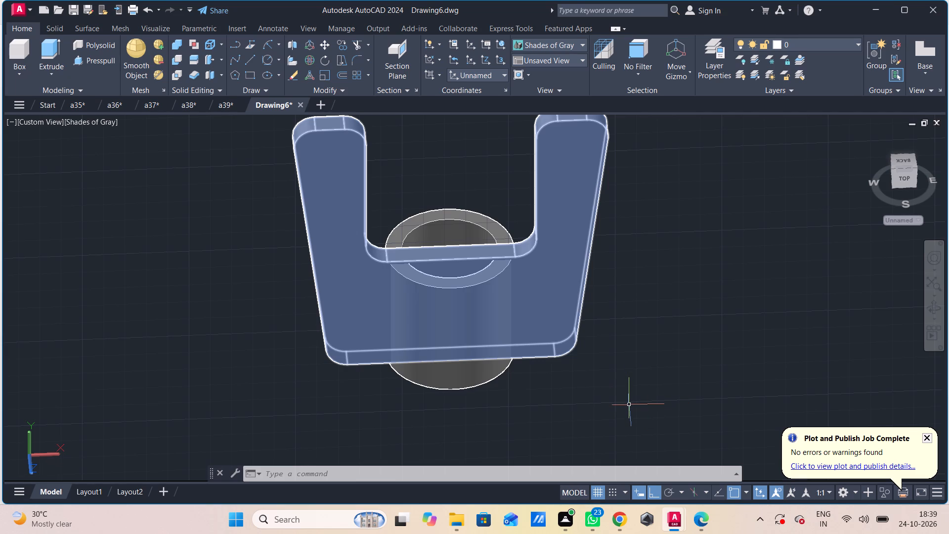
# Undo the ring's move, the Shades of Gray style and the plate's presspull, back to the flat U-shaped profile.
pyautogui.hotkey('ctrl', 'z')
pyautogui.hotkey('ctrl', 'z')
pyautogui.hotkey('ctrl', 'z')
pyautogui.hotkey('ctrl', 'z')
pyautogui.hotkey('ctrl', 'z')
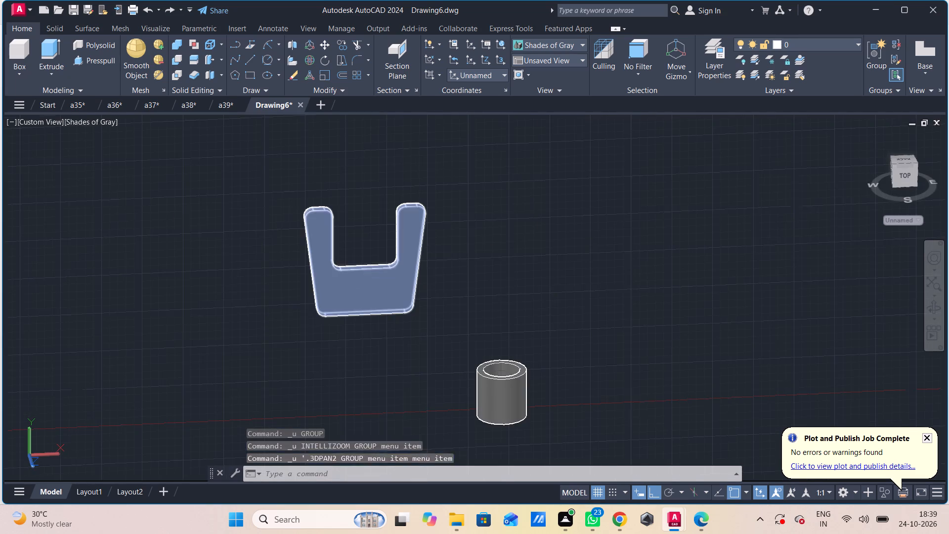
pyautogui.hotkey('ctrl', 'z')
pyautogui.hotkey('ctrl', 'z')
pyautogui.hotkey('ctrl', 'z')
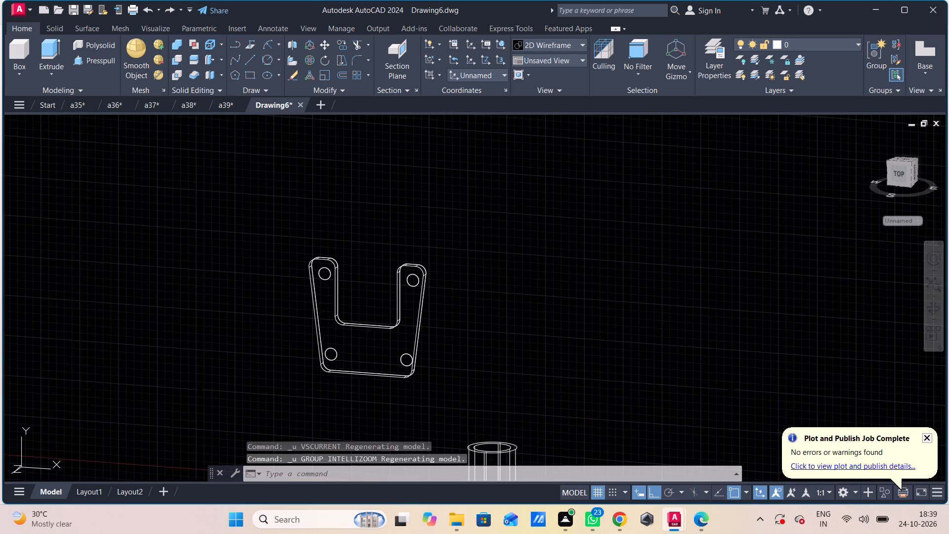
pyautogui.hotkey('ctrl', 'z')
pyautogui.hotkey('ctrl', 'z')
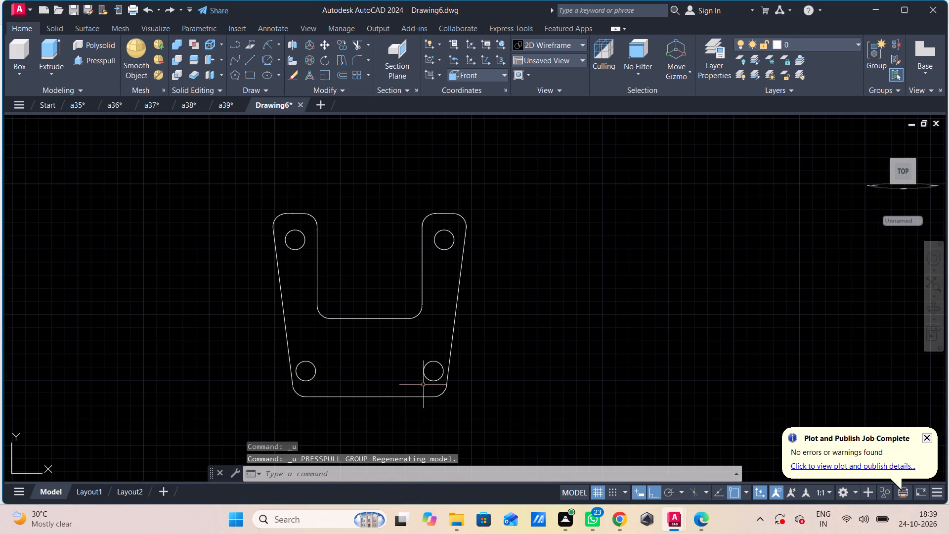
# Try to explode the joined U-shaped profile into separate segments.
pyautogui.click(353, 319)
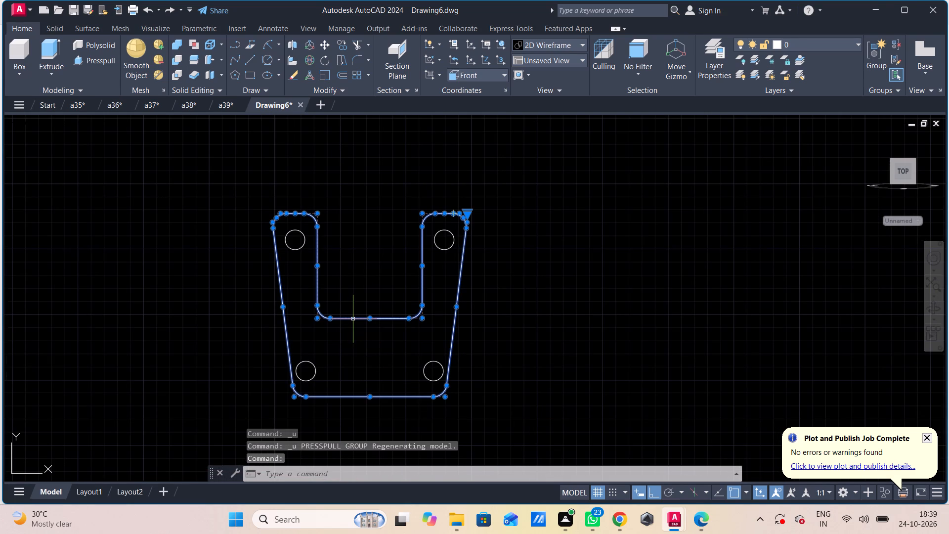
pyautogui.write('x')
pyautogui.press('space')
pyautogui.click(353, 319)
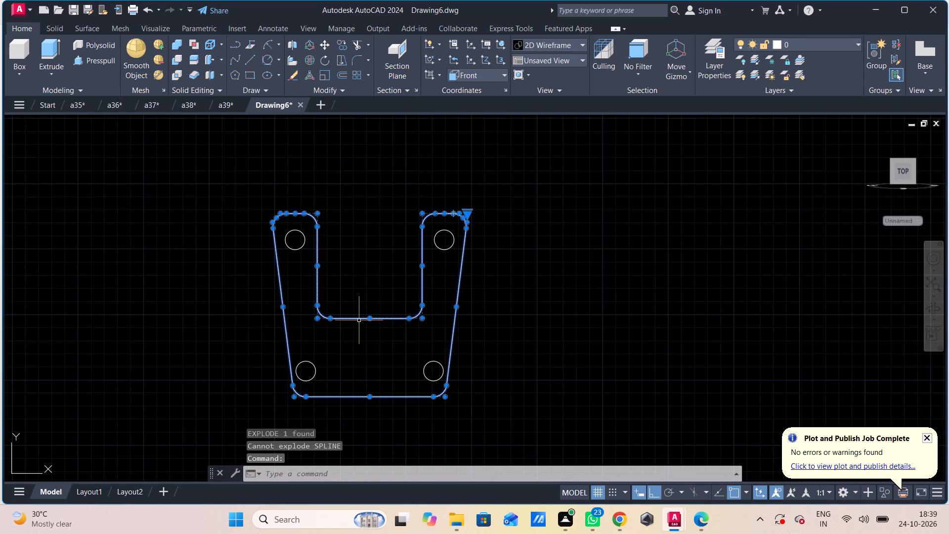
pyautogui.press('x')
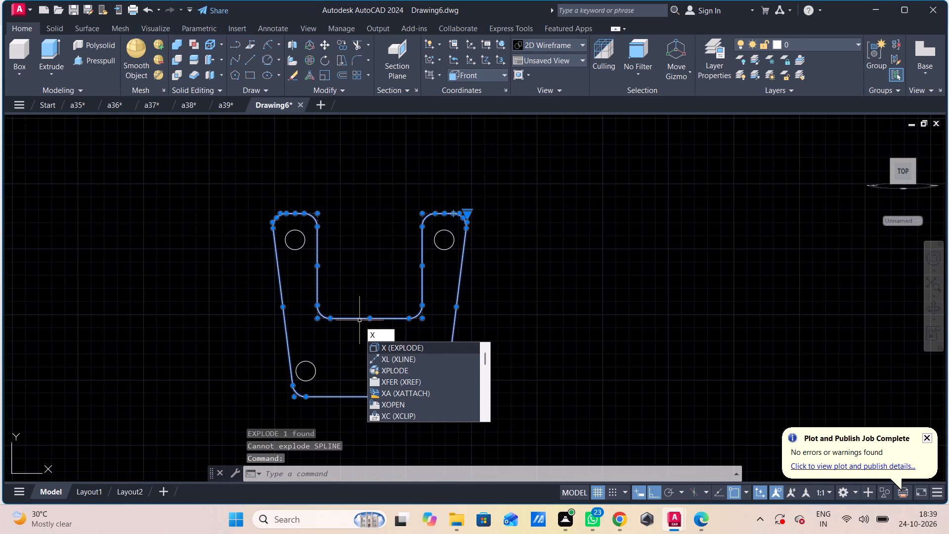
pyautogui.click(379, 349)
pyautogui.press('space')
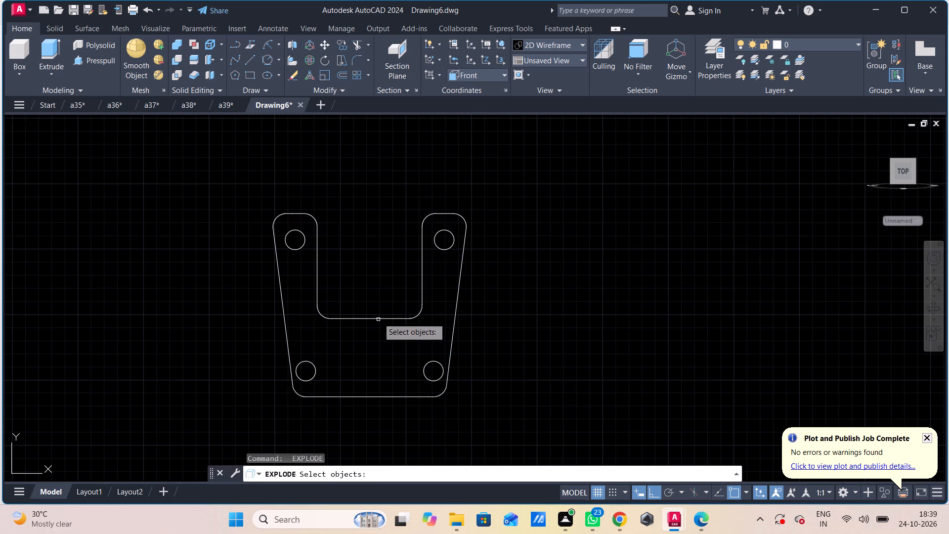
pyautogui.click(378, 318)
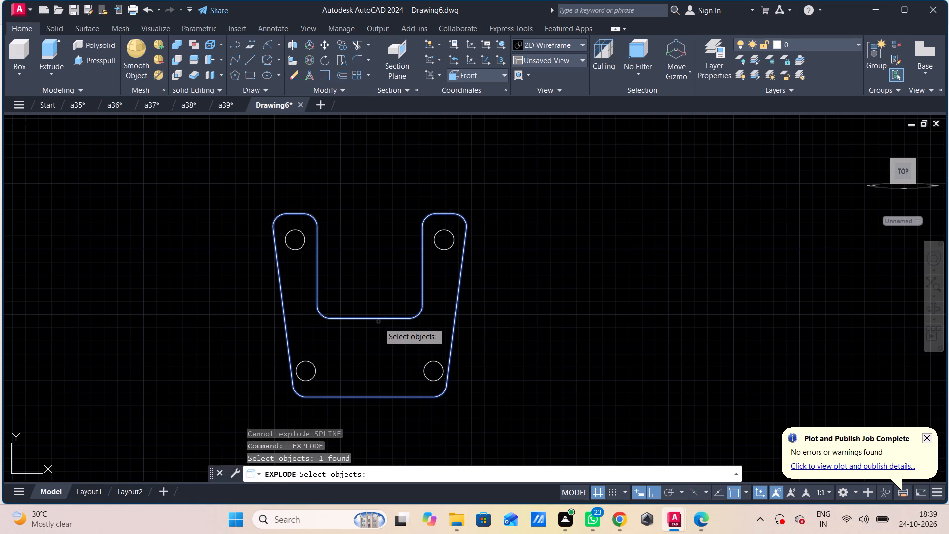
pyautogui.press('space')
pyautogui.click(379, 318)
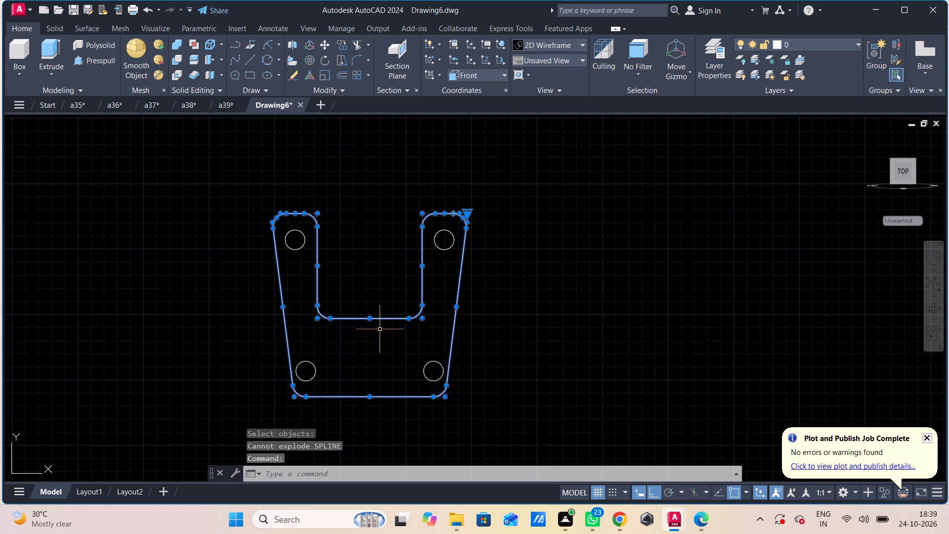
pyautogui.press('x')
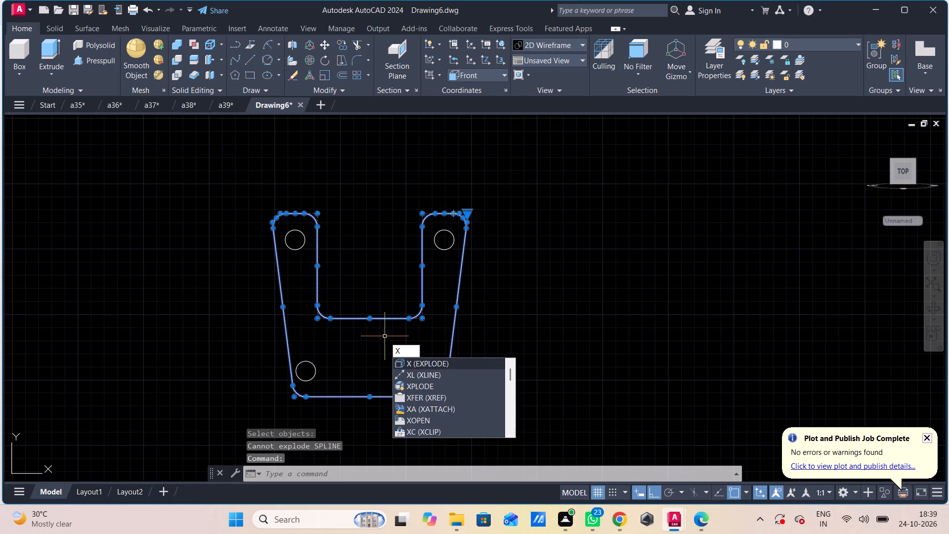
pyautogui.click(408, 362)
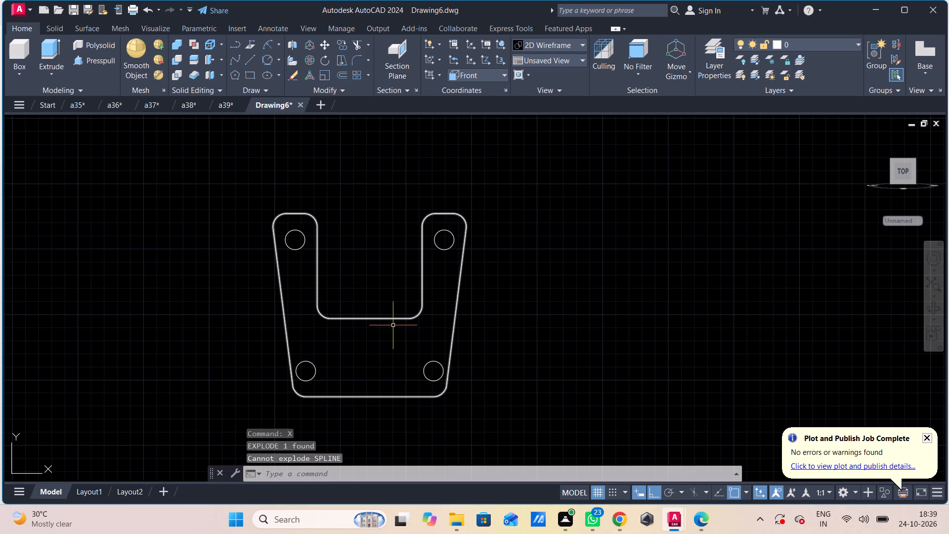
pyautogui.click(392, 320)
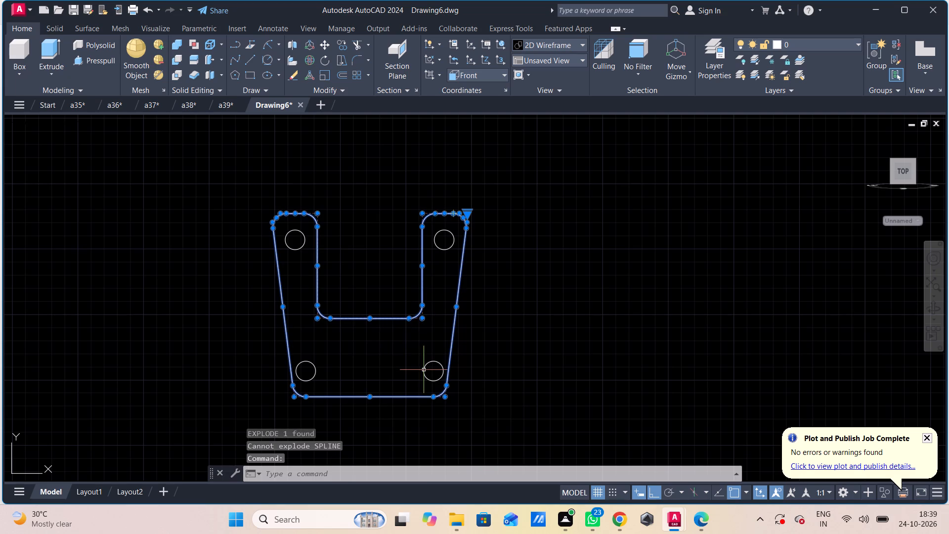
# Undo the explode attempts, the profile's join and the line closing the inner opening's bottom edge.
pyautogui.hotkey('ctrl', 'z')
pyautogui.hotkey('ctrl', 'z')
pyautogui.hotkey('ctrl', 'z')
pyautogui.hotkey('ctrl', 'z')
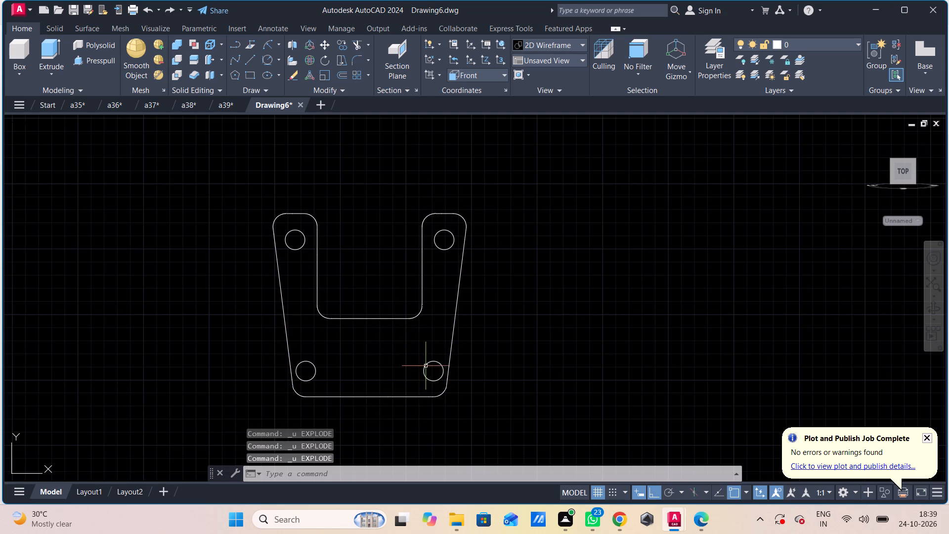
pyautogui.hotkey('ctrl', 'z')
pyautogui.hotkey('ctrl', 'z')
pyautogui.hotkey('ctrl', 'z')
pyautogui.hotkey('ctrl', 'z')
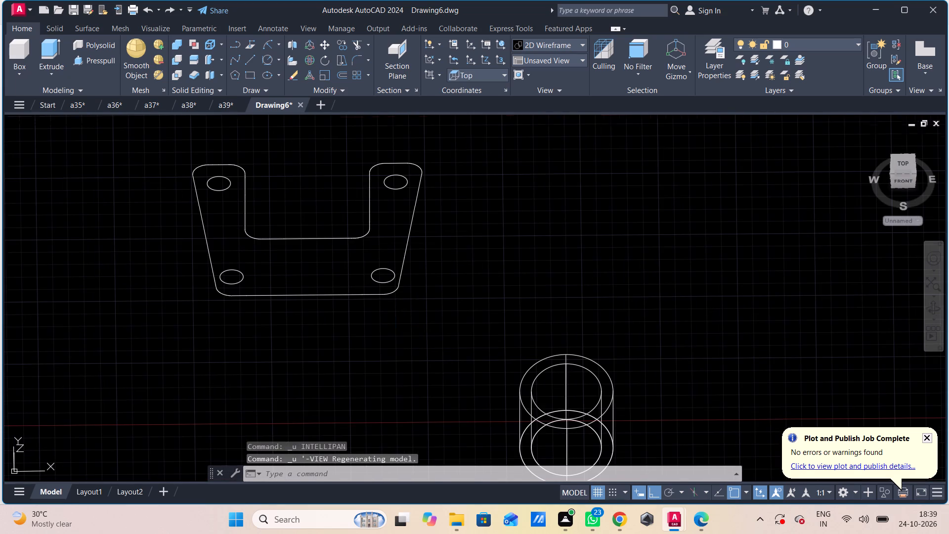
pyautogui.hotkey('ctrl', 'z')
pyautogui.hotkey('ctrl', 'z')
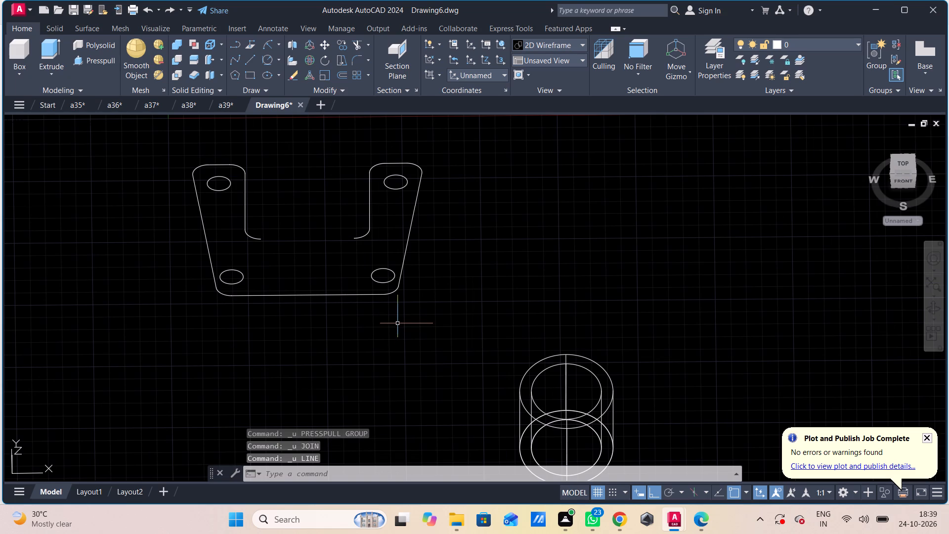
# In the Front view, draw two 60-long vertical lines from the inner fillets' open ends down to the profile's bottom edge.
pyautogui.click(24, 122)
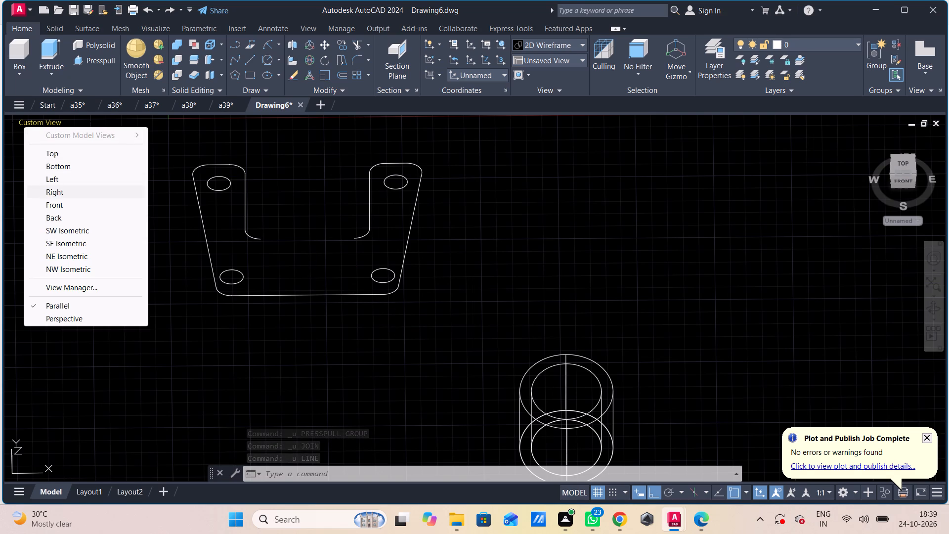
pyautogui.click(66, 200)
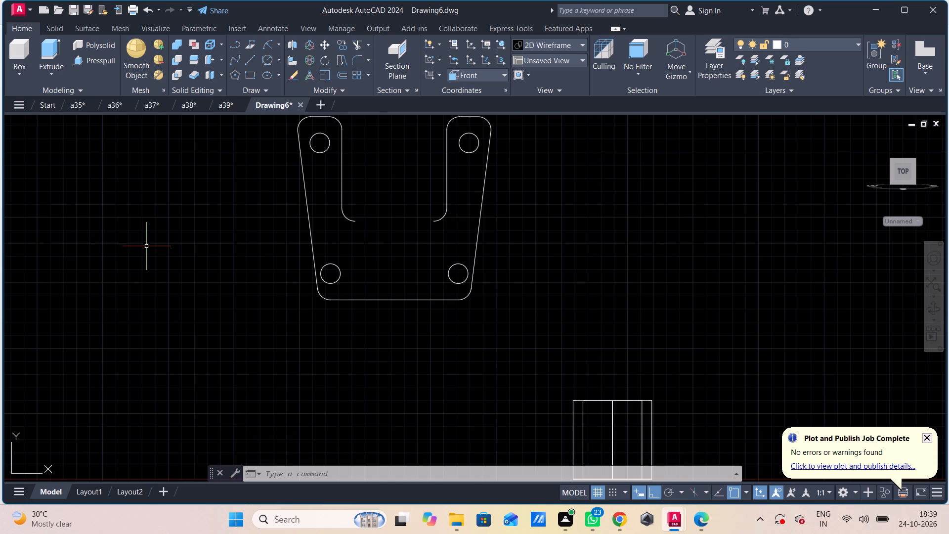
pyautogui.press('l')
pyautogui.press('Return')
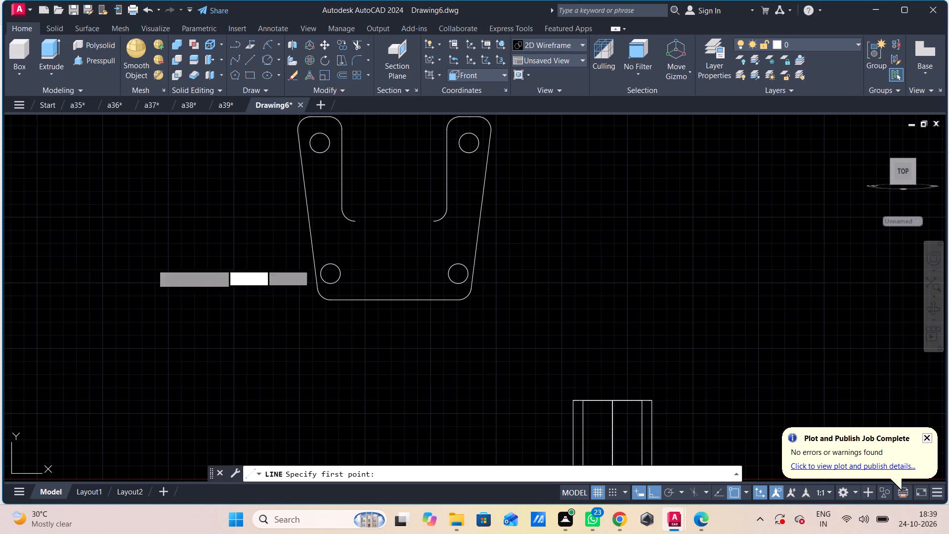
pyautogui.click(358, 224)
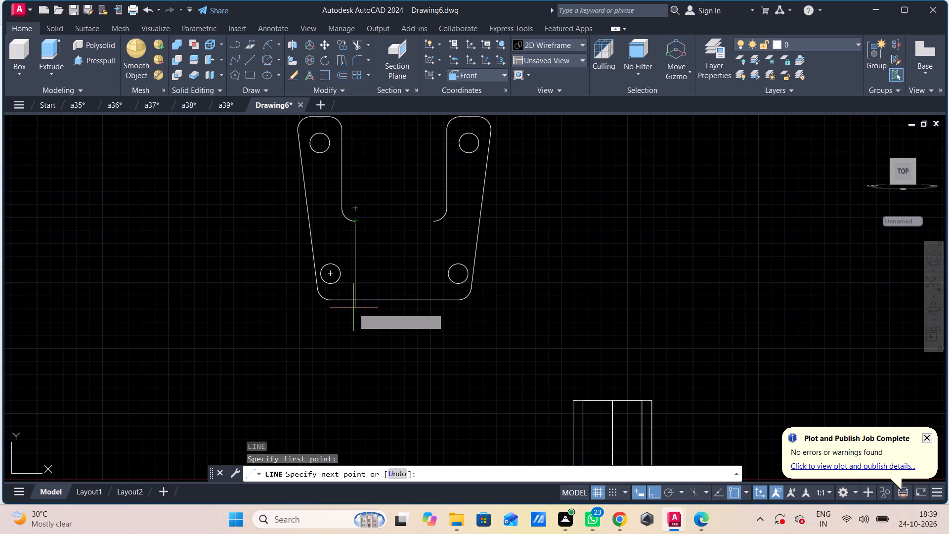
pyautogui.click(352, 300)
pyautogui.press('Escape')
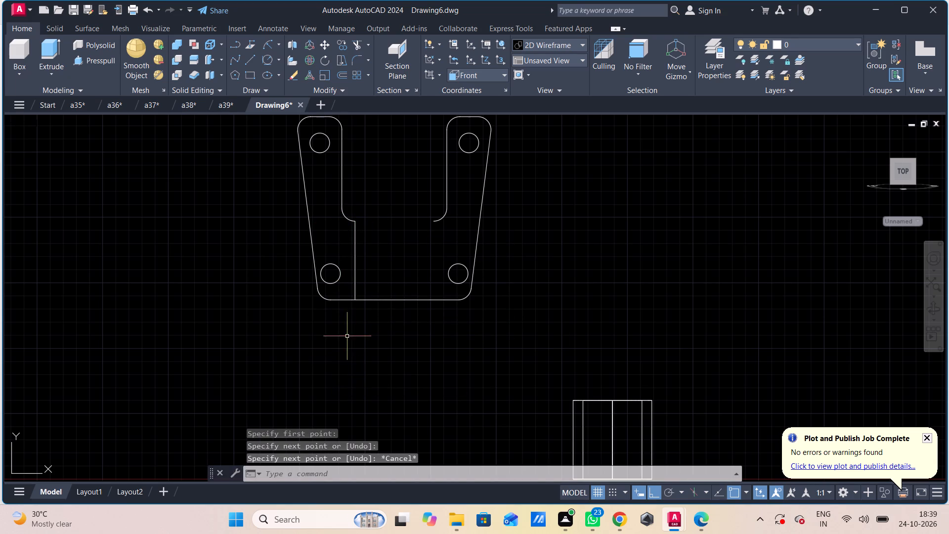
pyautogui.press('space')
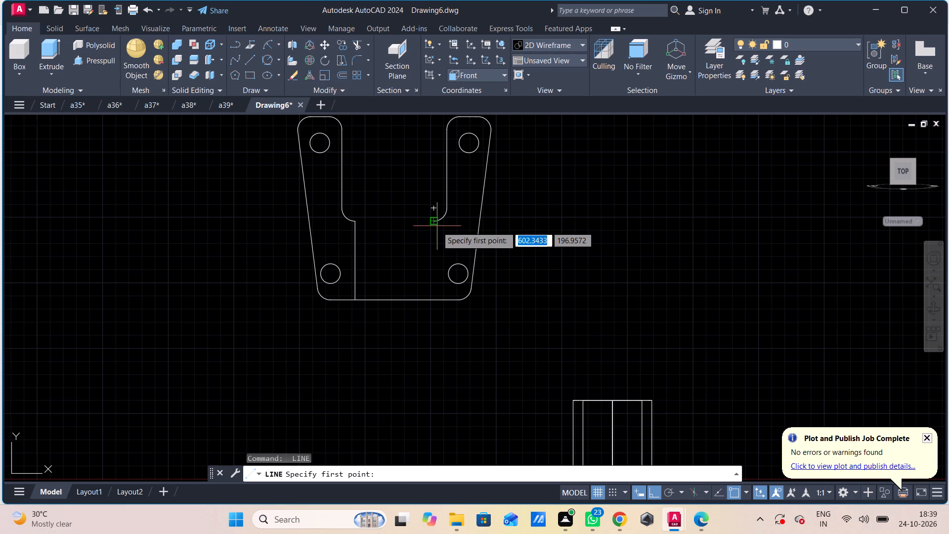
pyautogui.click(437, 226)
pyautogui.click(432, 302)
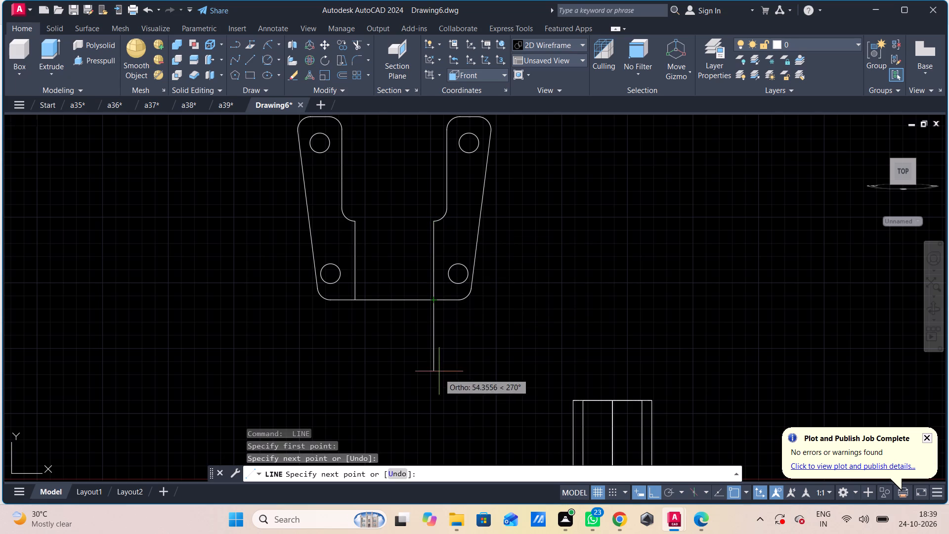
pyautogui.press('Escape')
# Join all the segments of the U-shaped profile, including the two new vertical lines, into polylines.
pyautogui.moveTo(516, 183); pyautogui.dragTo(516, 189)
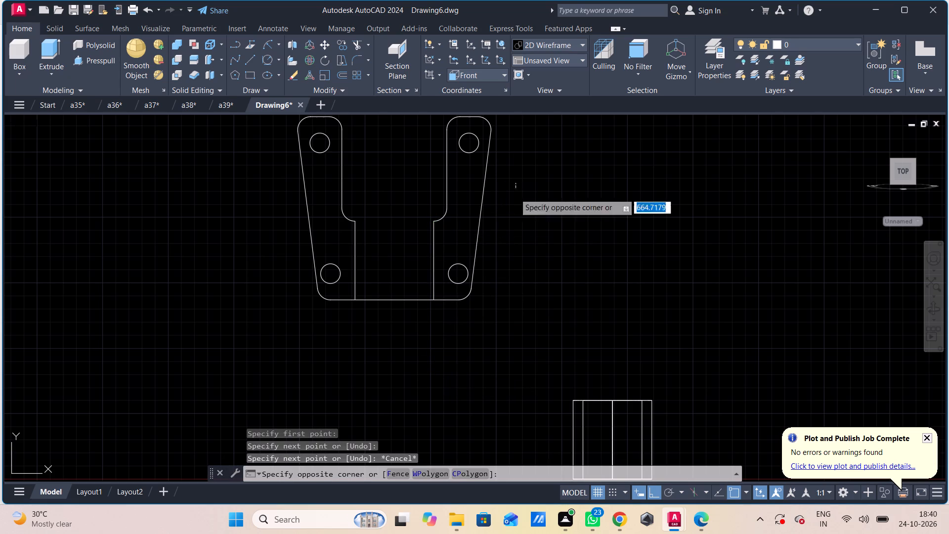
pyautogui.click(213, 356)
pyautogui.moveTo(340, 260); pyautogui.dragTo(340, 332, button='middle')
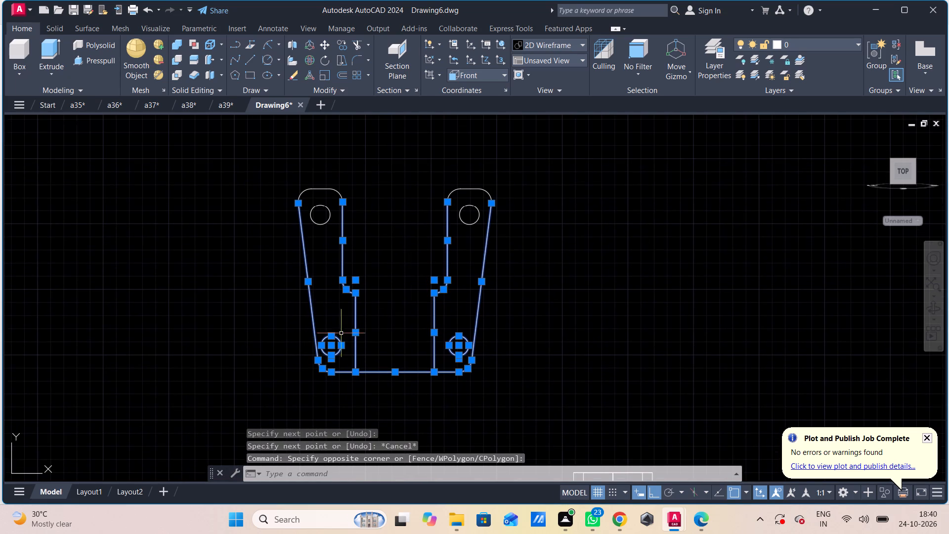
pyautogui.click(530, 178)
pyautogui.click(186, 302)
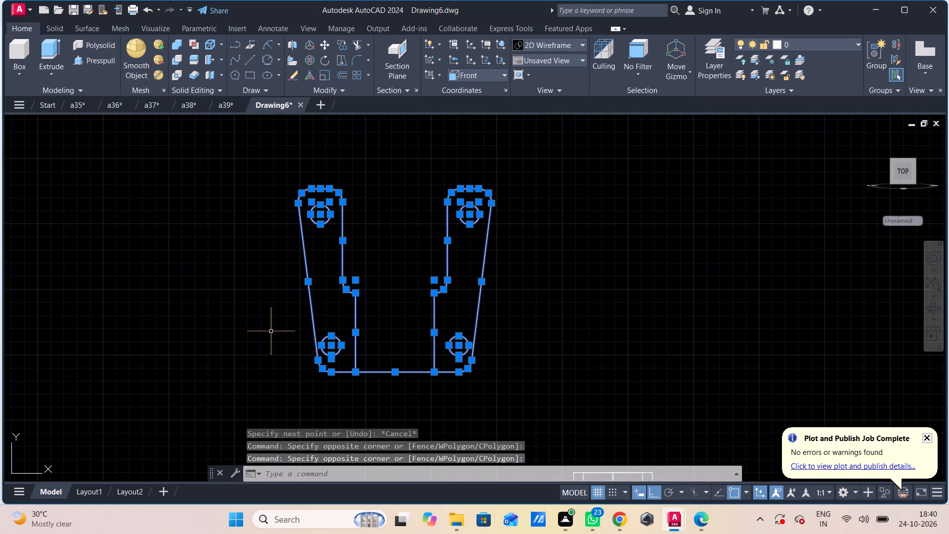
pyautogui.press('j')
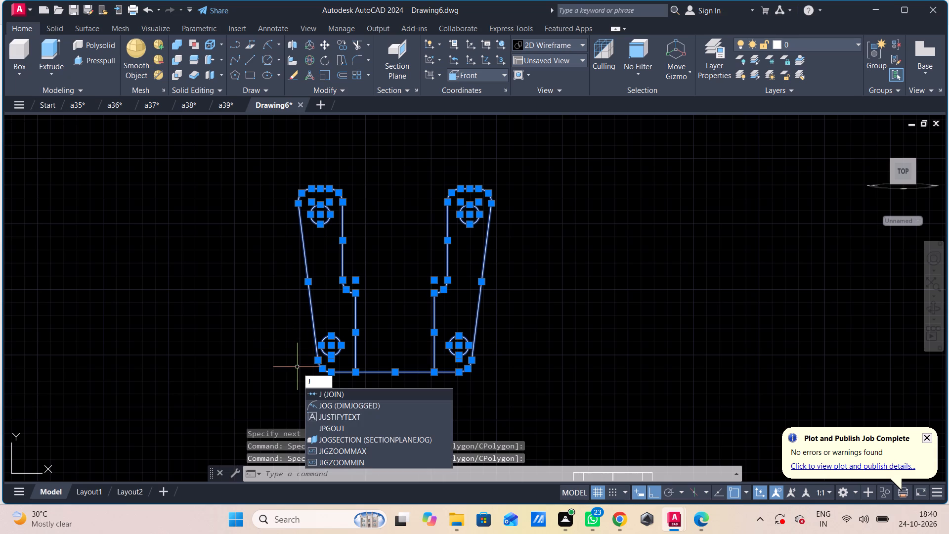
pyautogui.click(328, 393)
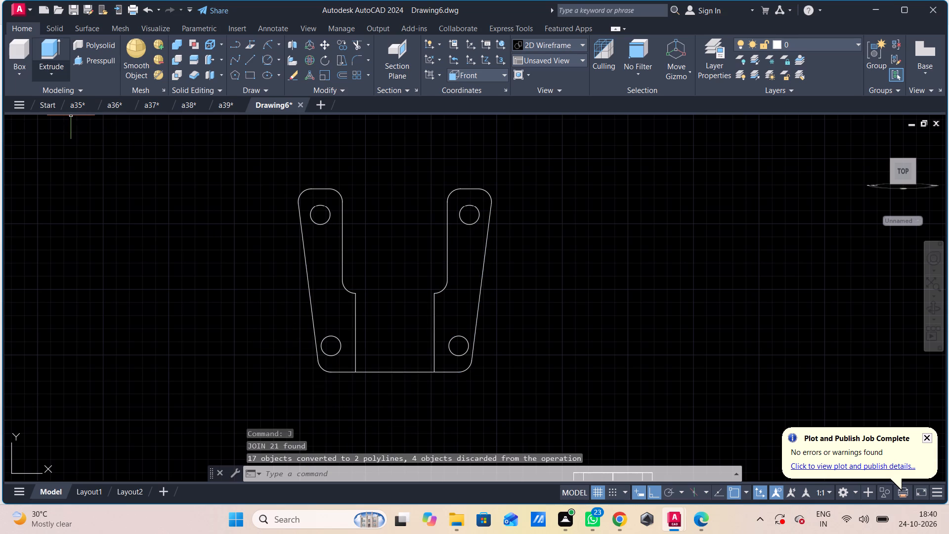
# Presspull the two side areas of the profile, one on each side of the opening, to a height of 10.
pyautogui.click(98, 63)
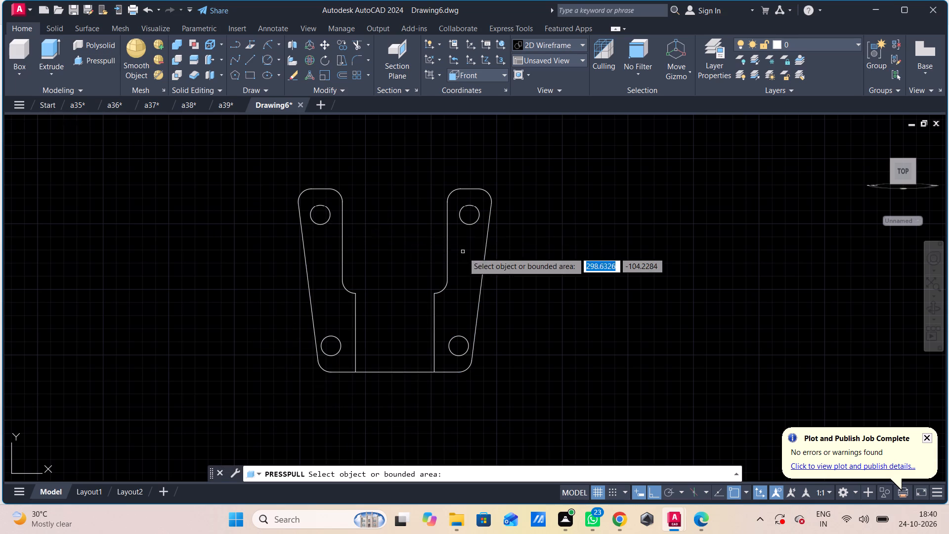
pyautogui.keyDown('shift'); pyautogui.moveTo(463, 252); pyautogui.dragTo(424, 290, button='middle'); pyautogui.keyUp('shift')
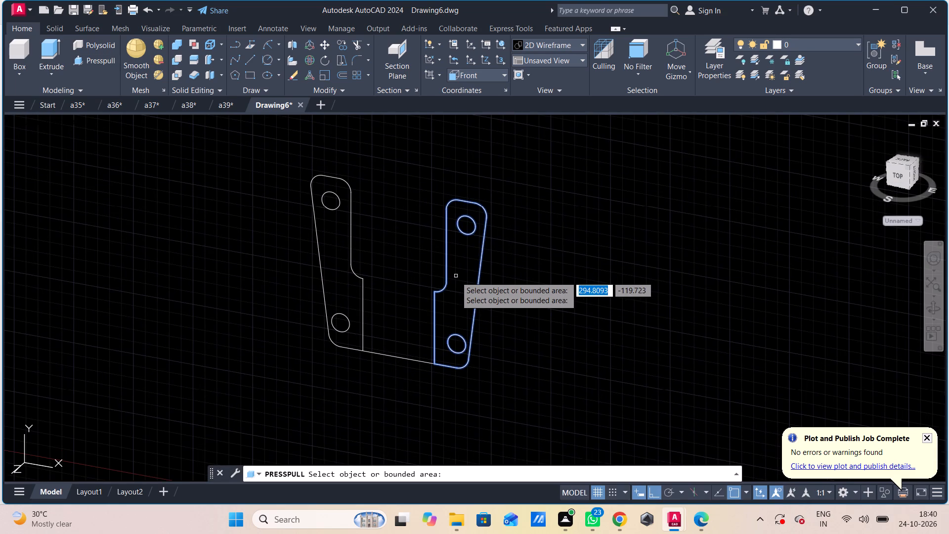
pyautogui.click(456, 276)
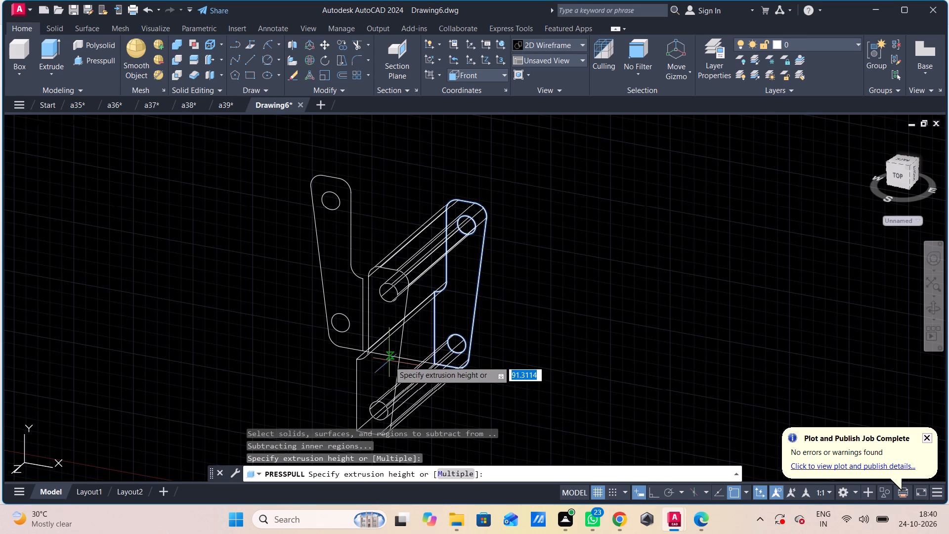
pyautogui.press('1')
pyautogui.press('0')
pyautogui.press('Return')
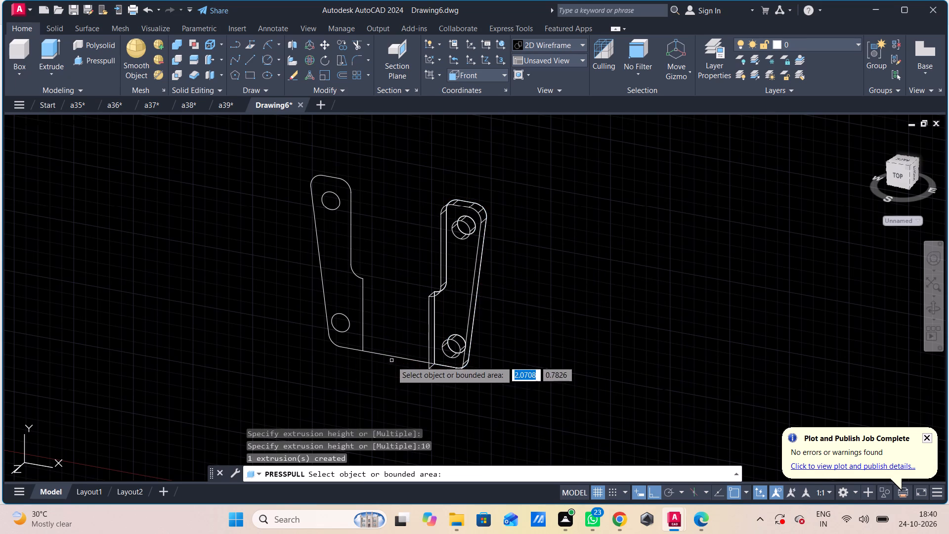
pyautogui.click(343, 269)
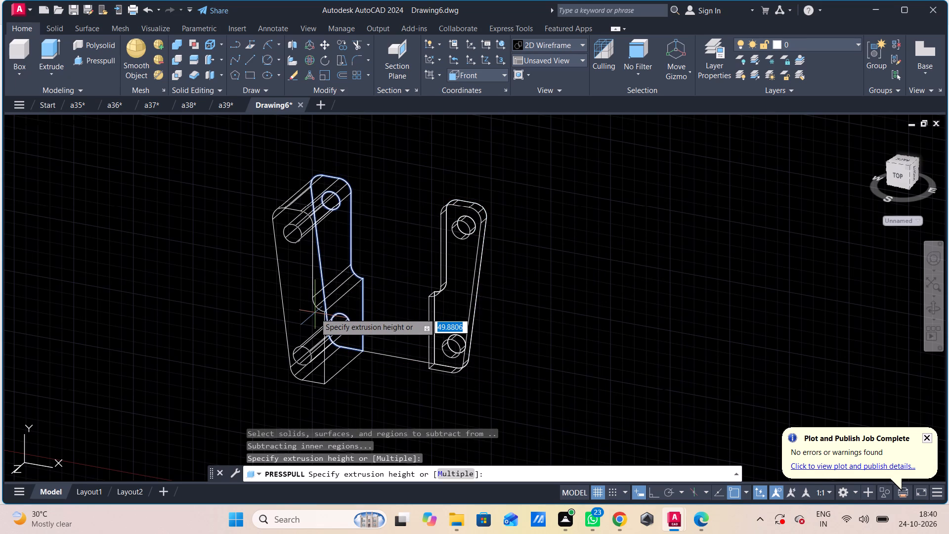
pyautogui.press('1')
pyautogui.press('0')
pyautogui.press('Return')
pyautogui.keyDown('shift'); pyautogui.moveTo(354, 313); pyautogui.dragTo(386, 322, button='middle'); pyautogui.keyUp('shift')
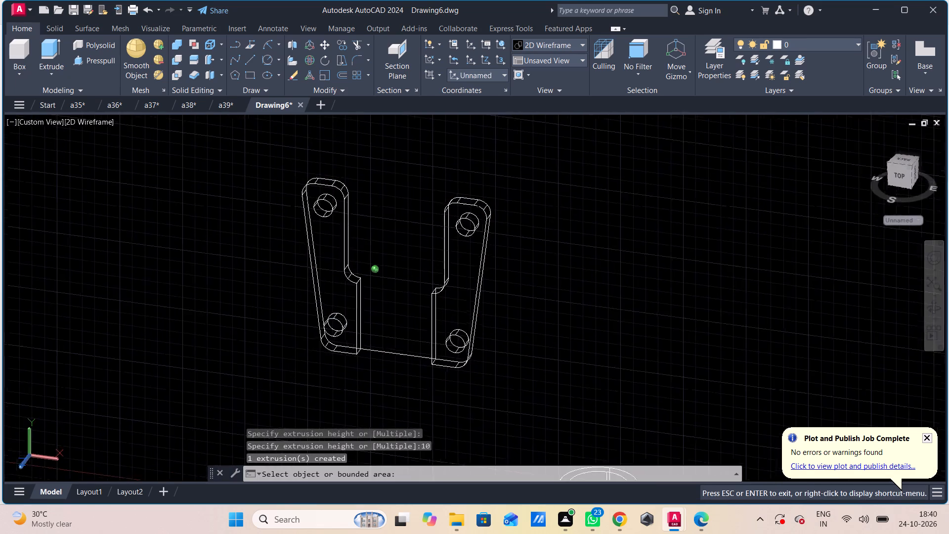
pyautogui.keyDown('shift'); pyautogui.moveTo(386, 322); pyautogui.dragTo(423, 313, button='middle'); pyautogui.keyUp('shift')
pyautogui.press('Escape')
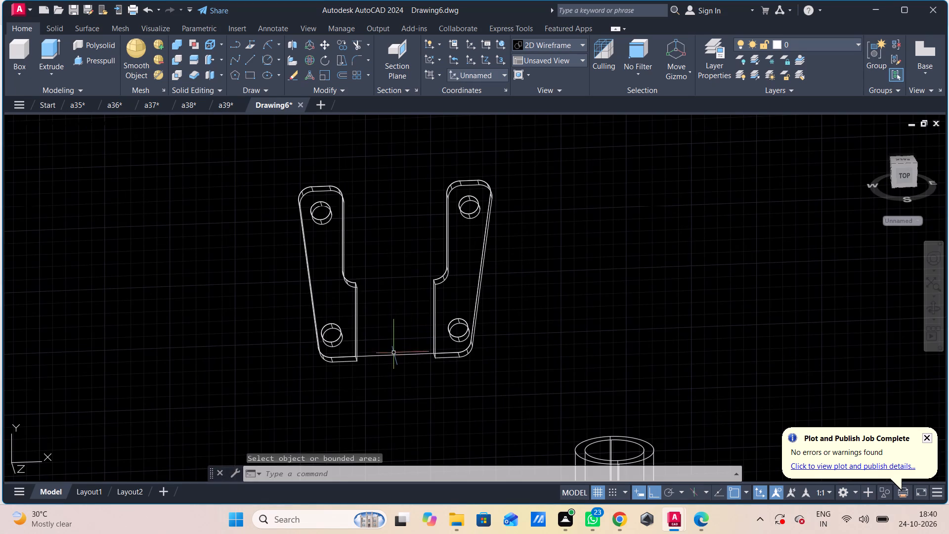
# Erase the leftover profile polyline that spans the bottom between the two side plates.
pyautogui.click(393, 355)
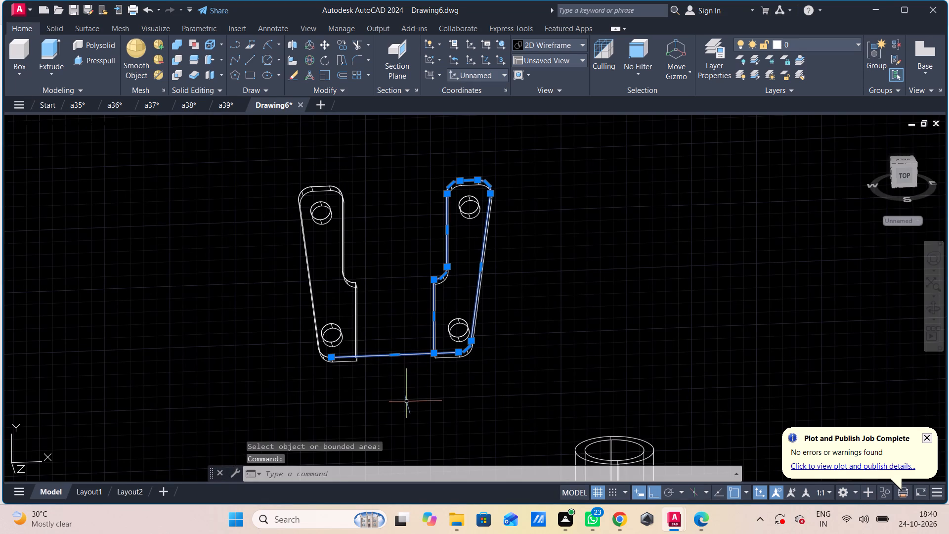
pyautogui.press('Delete')
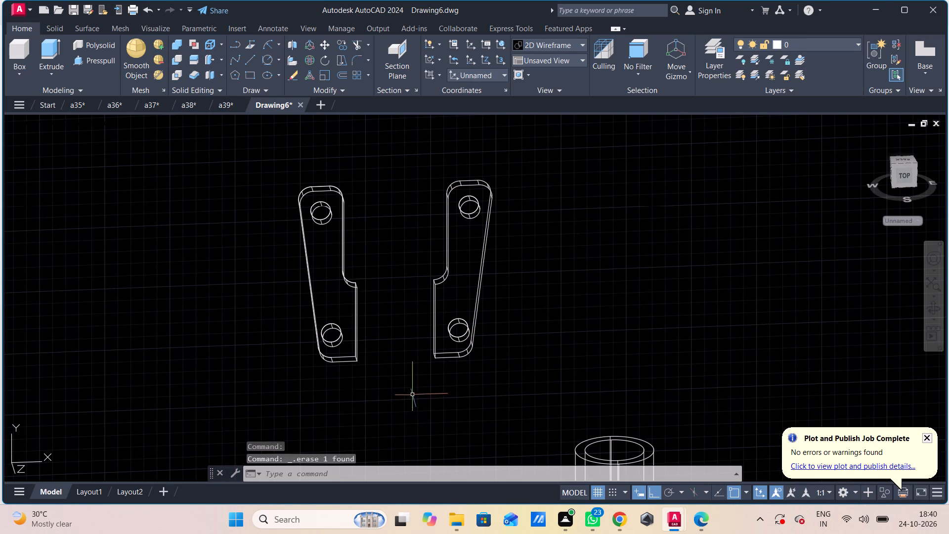
# Apply the Shades of Gray visual style to the model.
pyautogui.scroll(3, 427, 291)
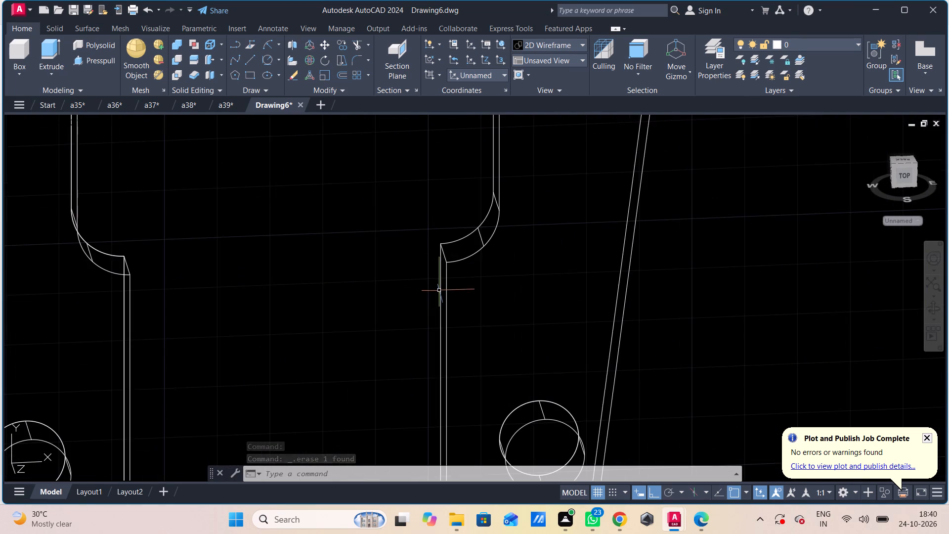
pyautogui.scroll(-1, 439, 291)
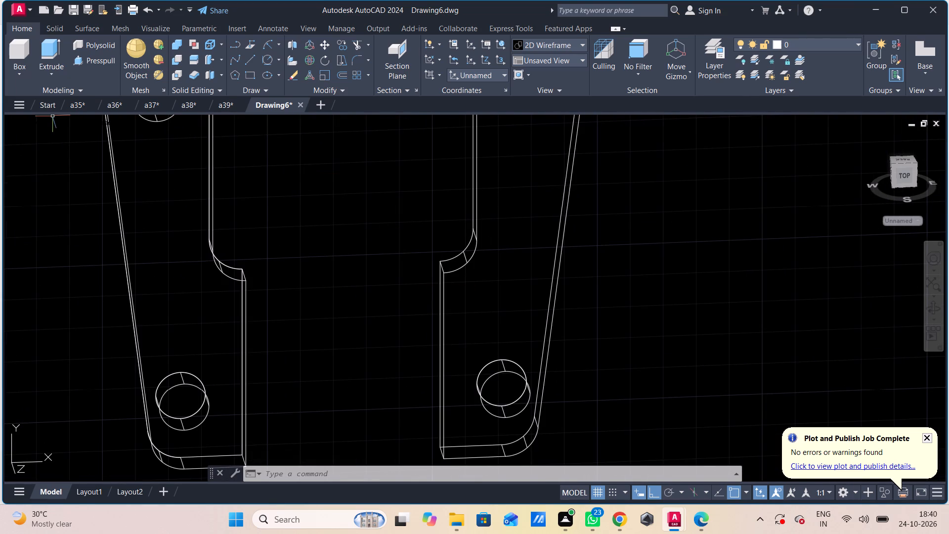
pyautogui.click(65, 119)
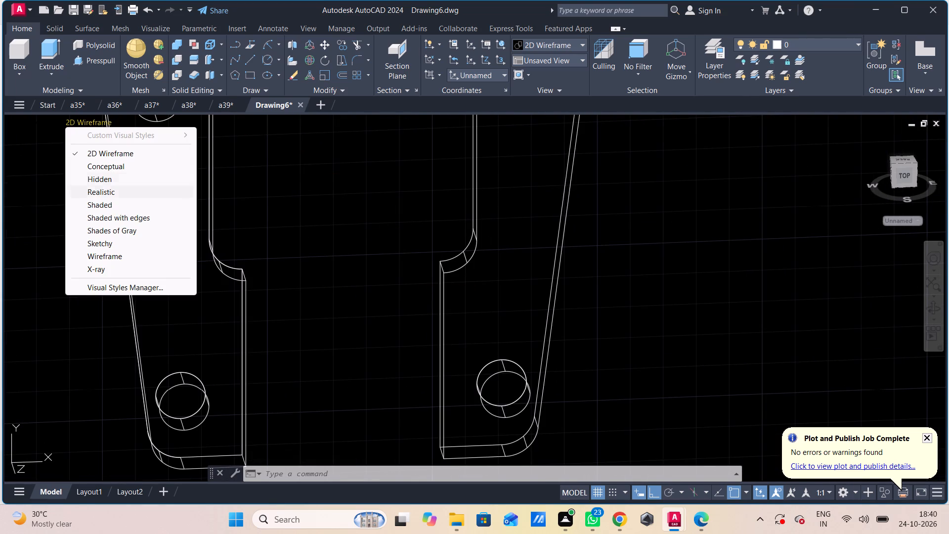
pyautogui.click(110, 229)
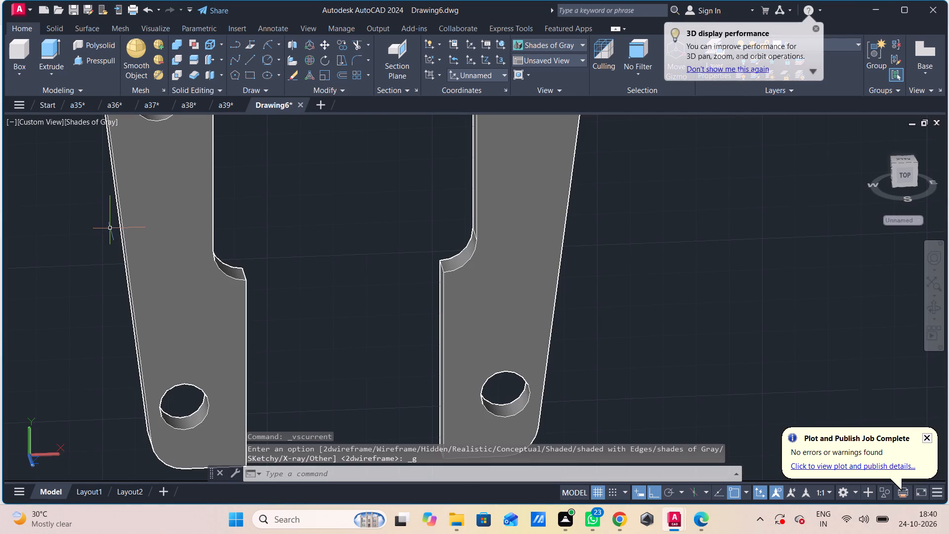
# Move the ring by its top outer quadrant onto the upper inner corner of the right-hand plate, just below the fillet.
pyautogui.scroll(-2, 130, 225)
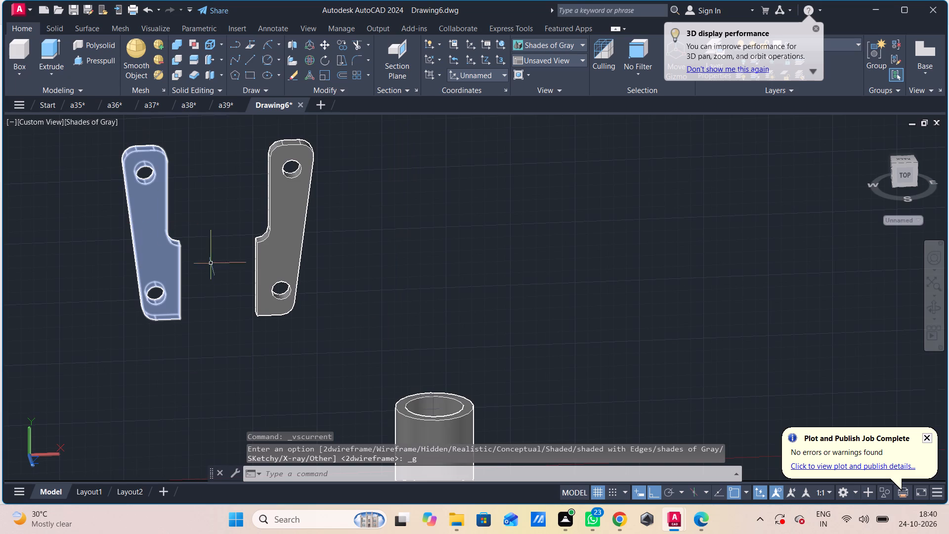
pyautogui.click(419, 416)
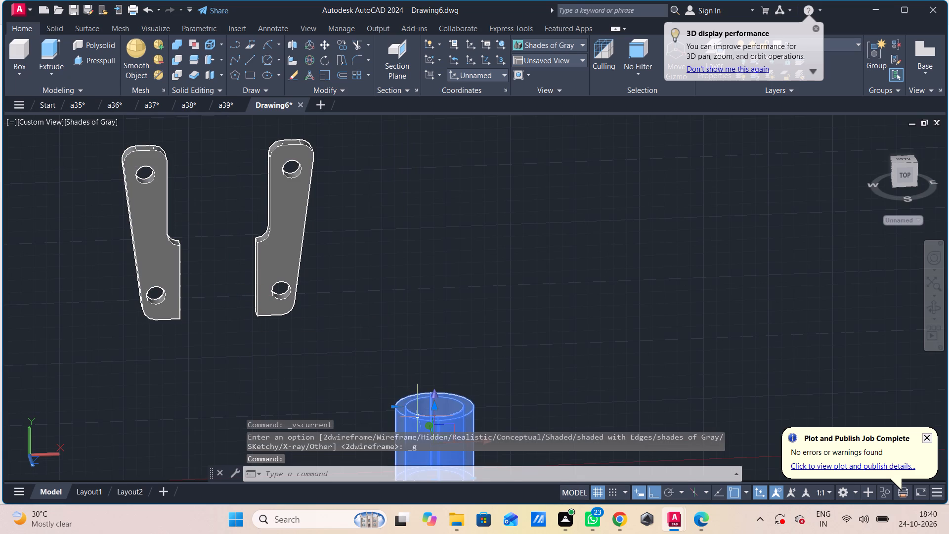
pyautogui.press('m')
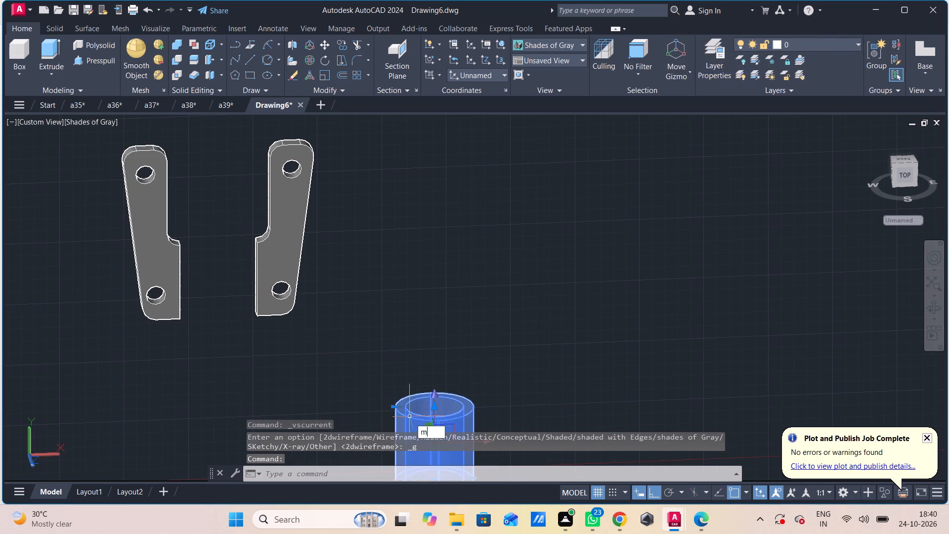
pyautogui.press('Return')
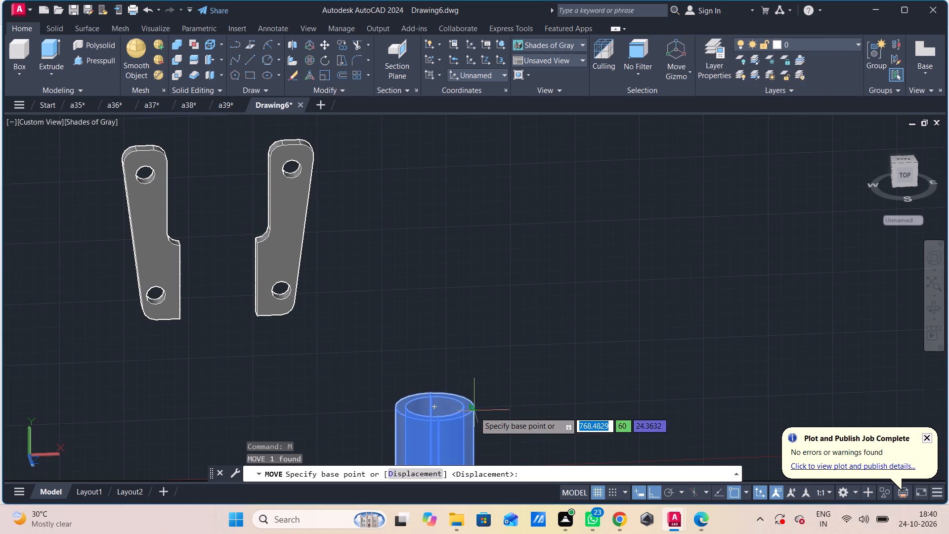
pyautogui.scroll(4, 474, 412)
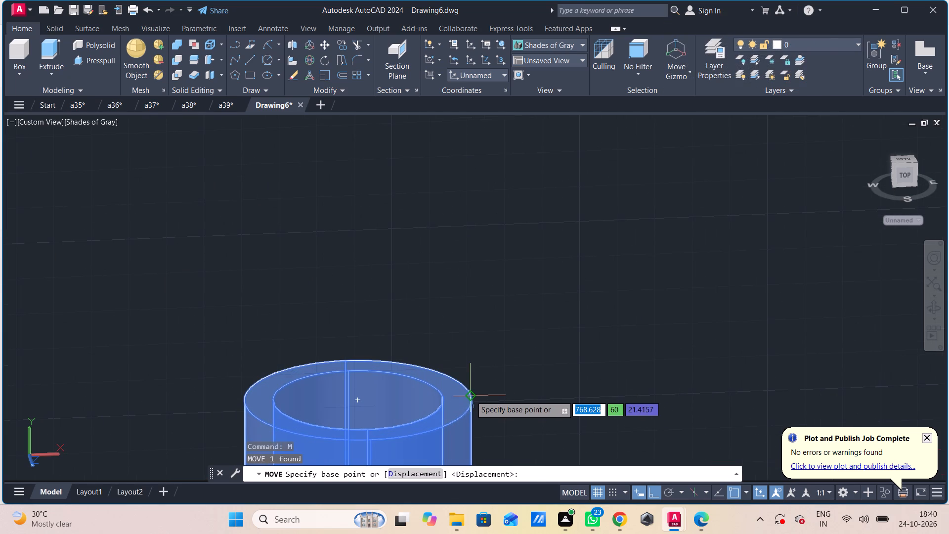
pyautogui.click(471, 396)
pyautogui.scroll(-2, 322, 325)
pyautogui.moveTo(321, 322); pyautogui.dragTo(374, 324, button='middle')
pyautogui.scroll(4, 194, 186)
pyautogui.moveTo(183, 151); pyautogui.dragTo(232, 208, button='middle')
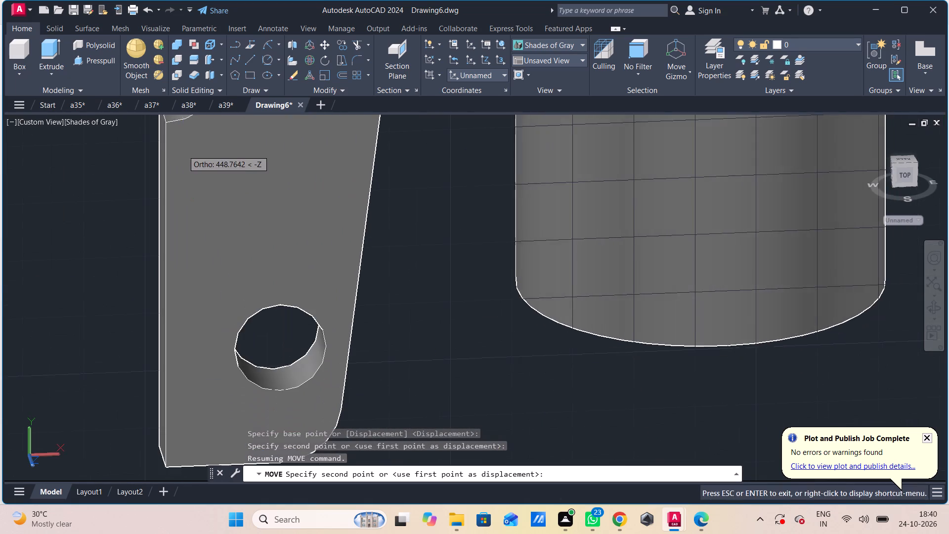
pyautogui.moveTo(232, 208); pyautogui.dragTo(258, 244, button='middle')
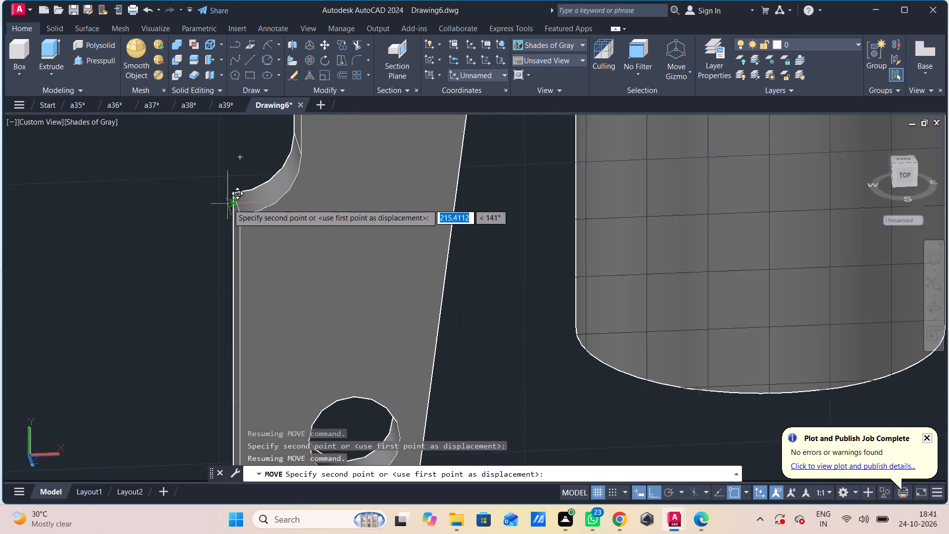
pyautogui.click(233, 207)
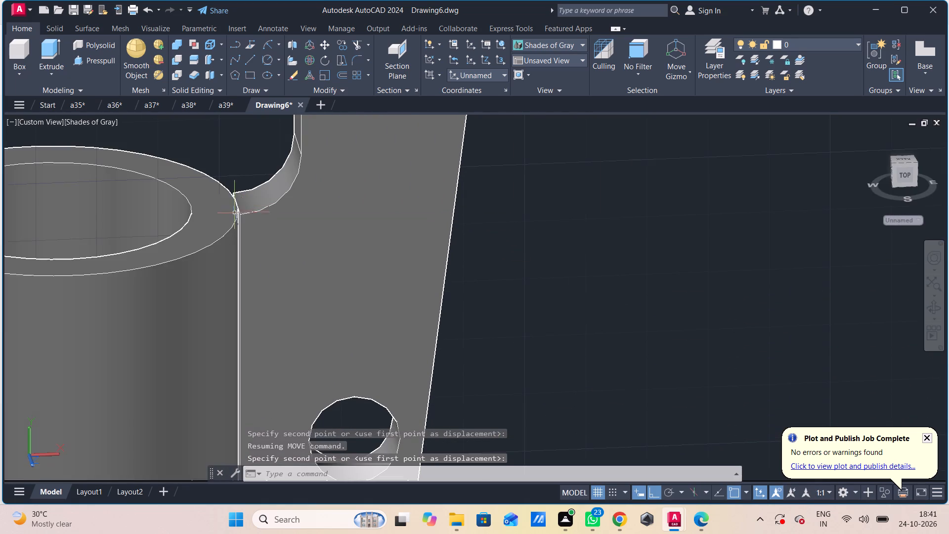
# Erase the two leftover concentric circles from the ring's original location.
pyautogui.scroll(-2, 239, 220)
pyautogui.scroll(-2, 272, 242)
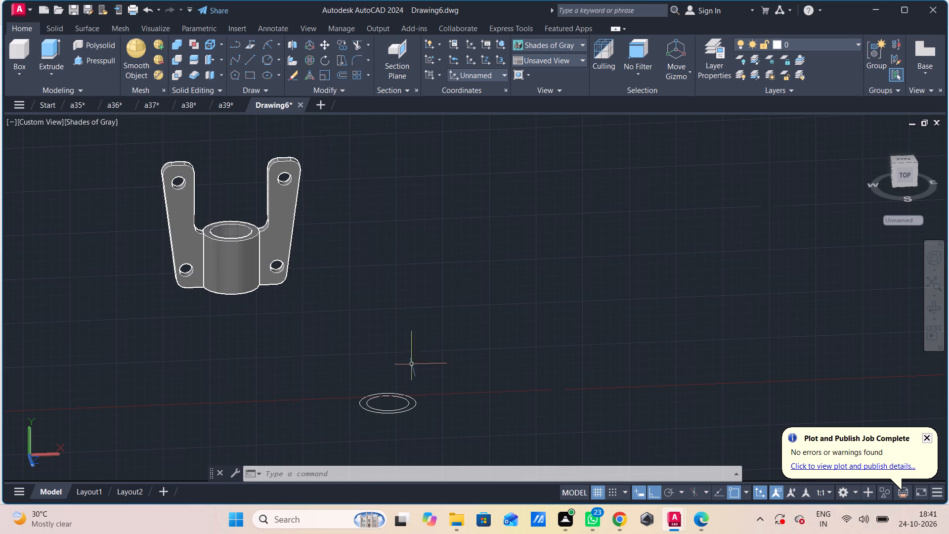
pyautogui.moveTo(428, 386); pyautogui.dragTo(428, 395)
pyautogui.click(354, 436)
pyautogui.press('Delete')
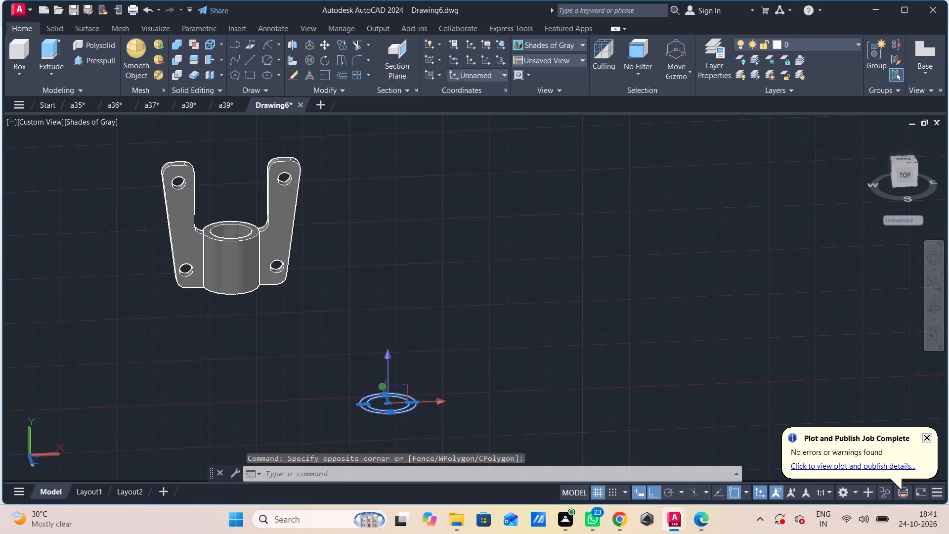
# Union the two side plates and the ring into one solid, selecting the whole bracket.
pyautogui.keyDown('shift'); pyautogui.moveTo(339, 331); pyautogui.dragTo(307, 392, button='middle'); pyautogui.keyUp('shift')
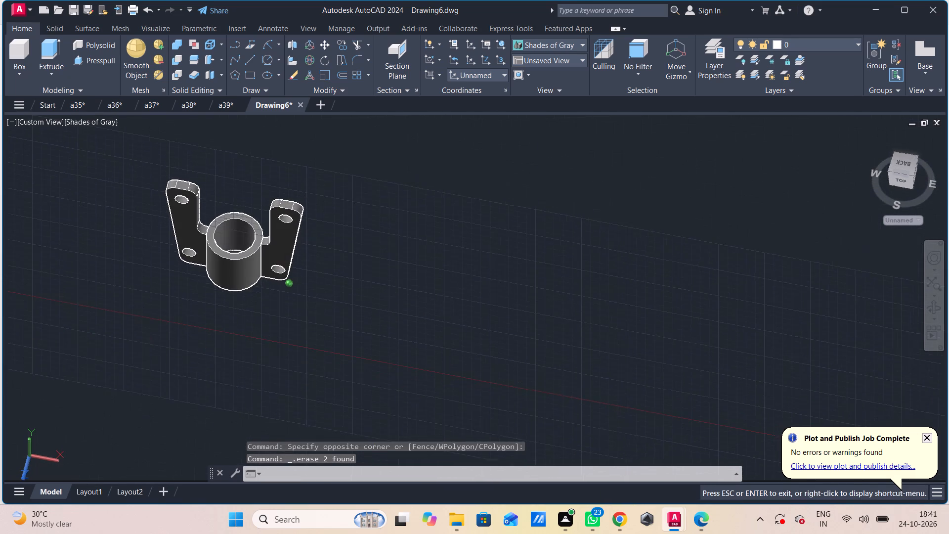
pyautogui.keyDown('shift'); pyautogui.moveTo(307, 392); pyautogui.dragTo(345, 333, button='middle'); pyautogui.keyUp('shift')
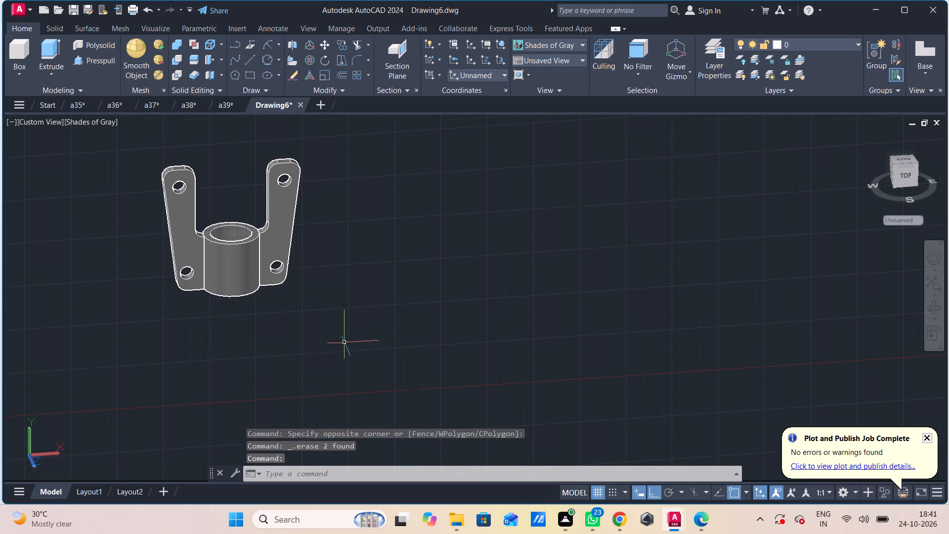
pyautogui.keyDown('shift'); pyautogui.moveTo(355, 312); pyautogui.dragTo(118, 295, button='middle'); pyautogui.keyUp('shift')
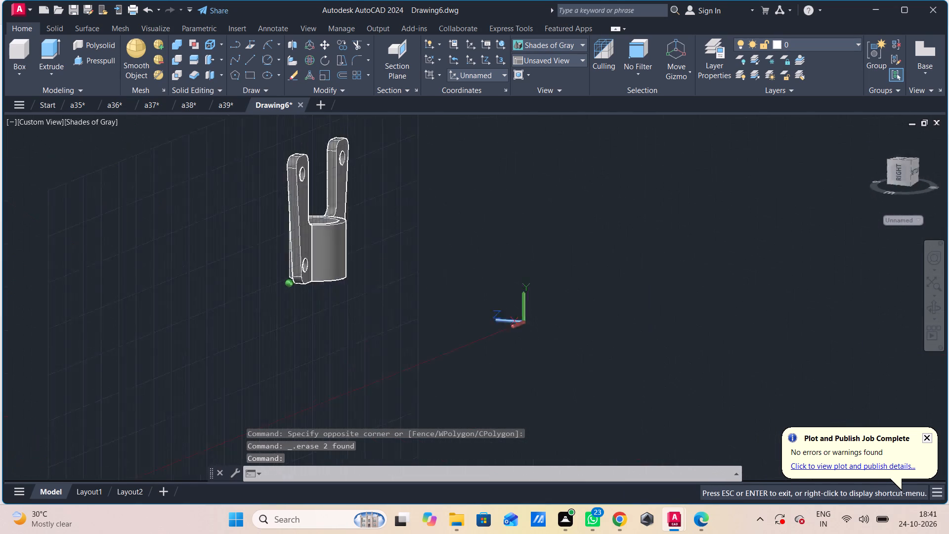
pyautogui.keyDown('shift'); pyautogui.moveTo(118, 295); pyautogui.dragTo(299, 305, button='middle'); pyautogui.keyUp('shift')
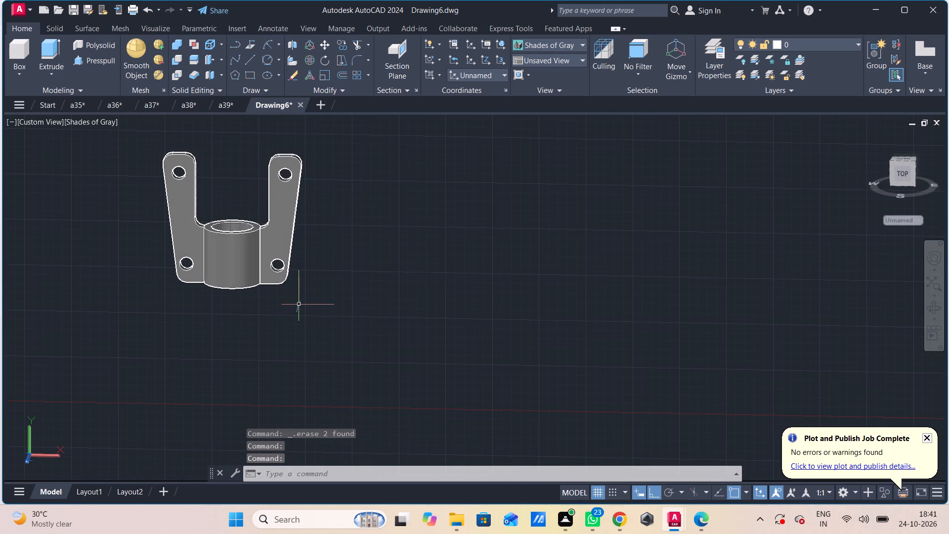
pyautogui.scroll(1, 299, 305)
pyautogui.moveTo(300, 304); pyautogui.dragTo(436, 376, button='middle')
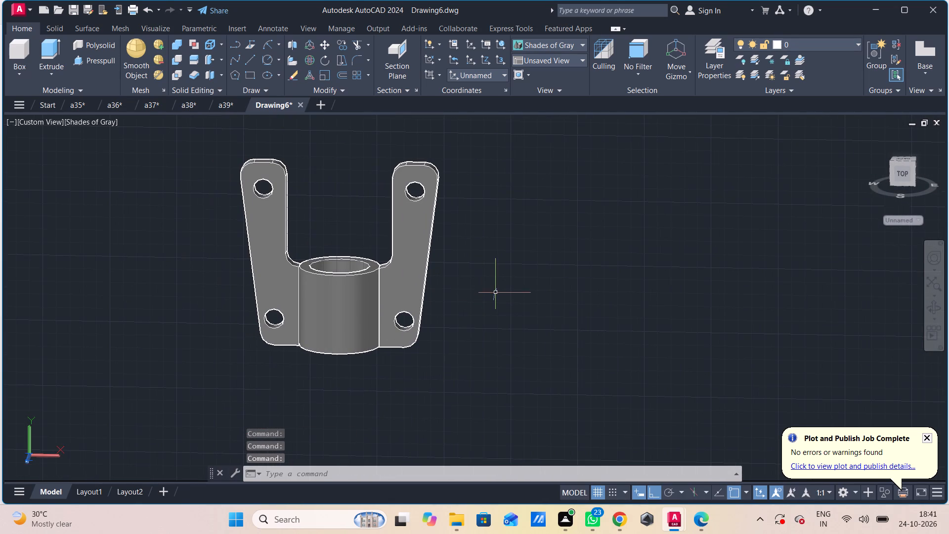
pyautogui.press('u')
pyautogui.press('n')
pyautogui.write('i')
pyautogui.press('space')
pyautogui.moveTo(434, 120); pyautogui.dragTo(448, 159)
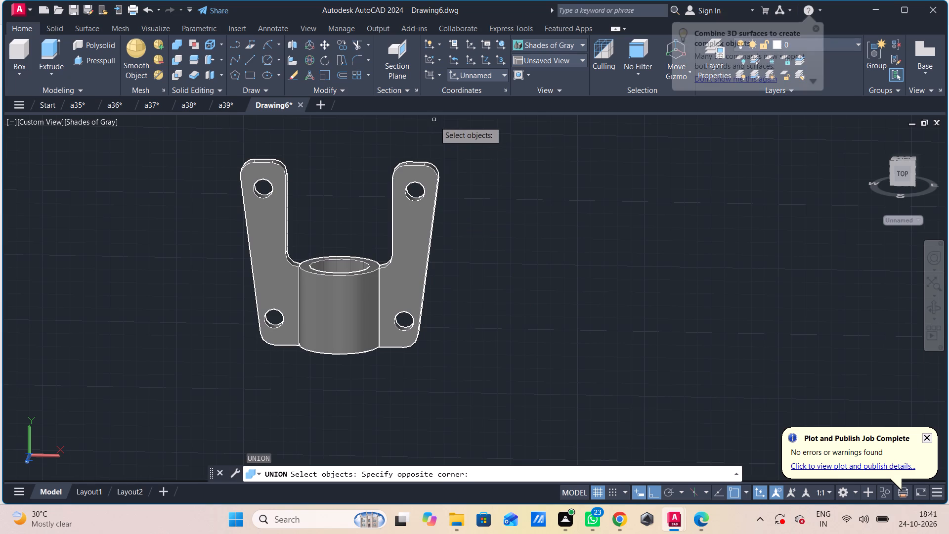
pyautogui.click(137, 370)
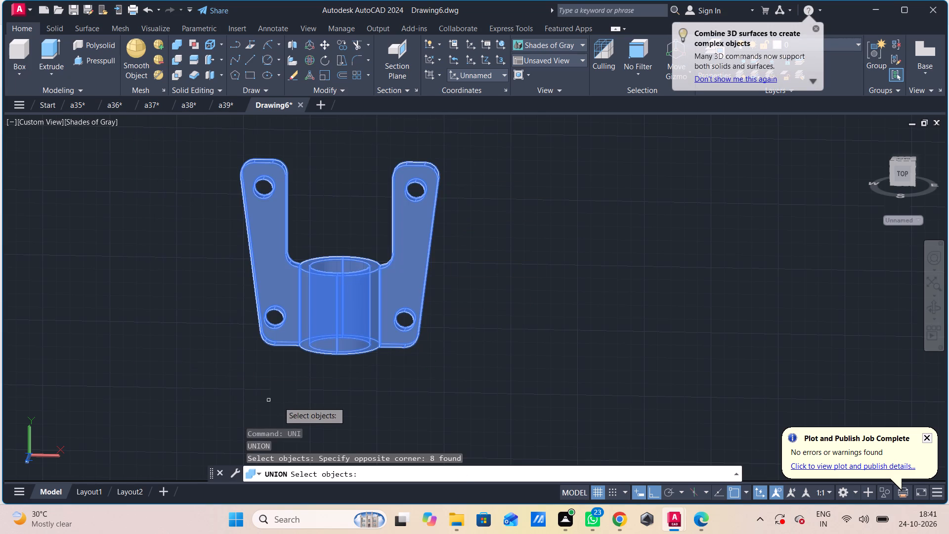
pyautogui.press('Return')
# Save the drawing as a40 in the CAD folder.
pyautogui.moveTo(307, 281); pyautogui.dragTo(383, 309, button='middle')
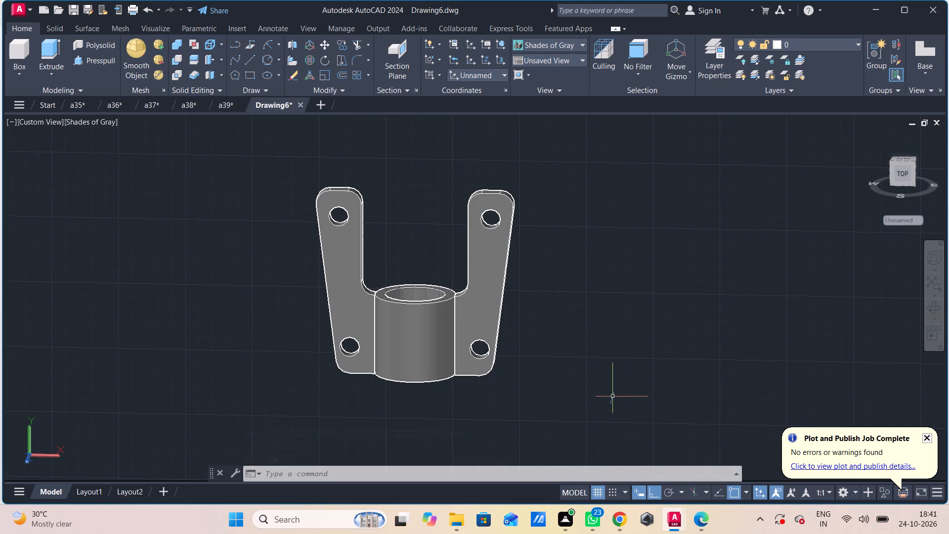
pyautogui.hotkey('ctrl', 's')
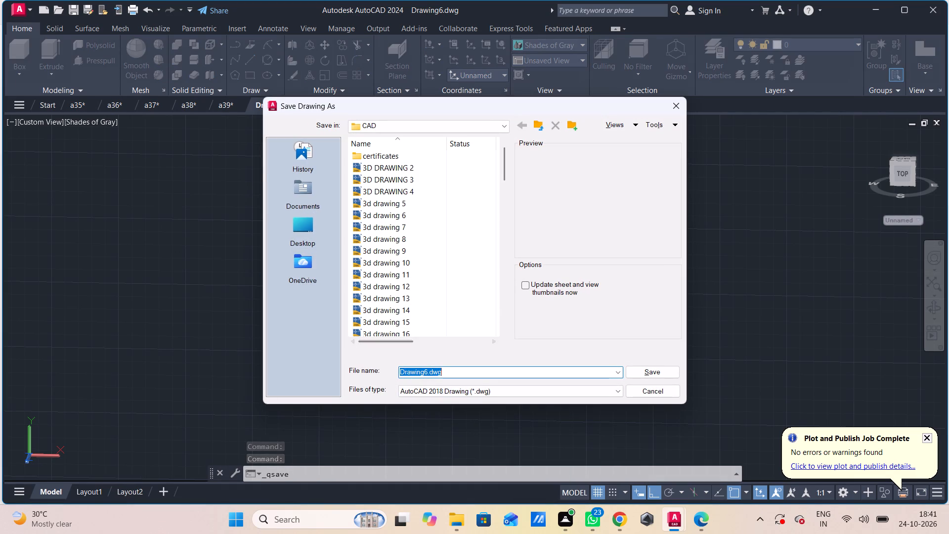
pyautogui.press('a')
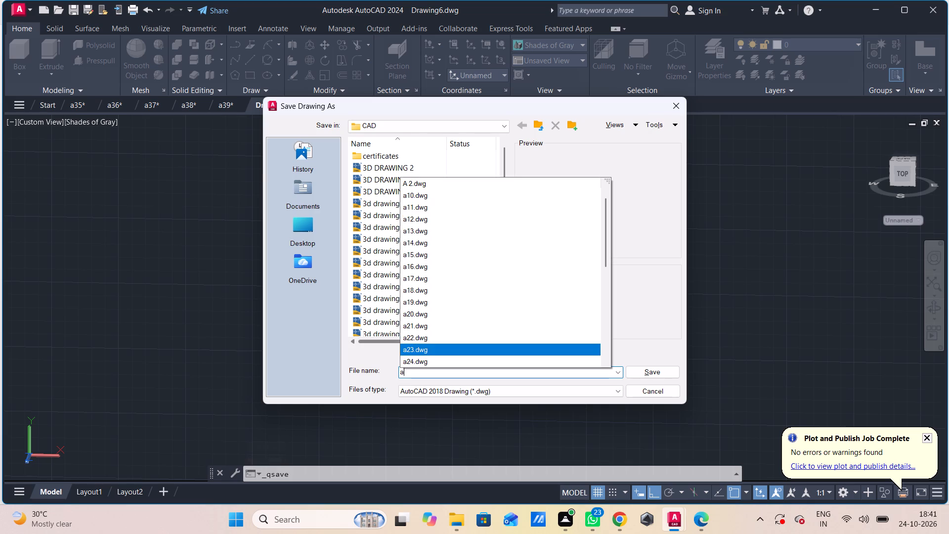
pyautogui.press('4')
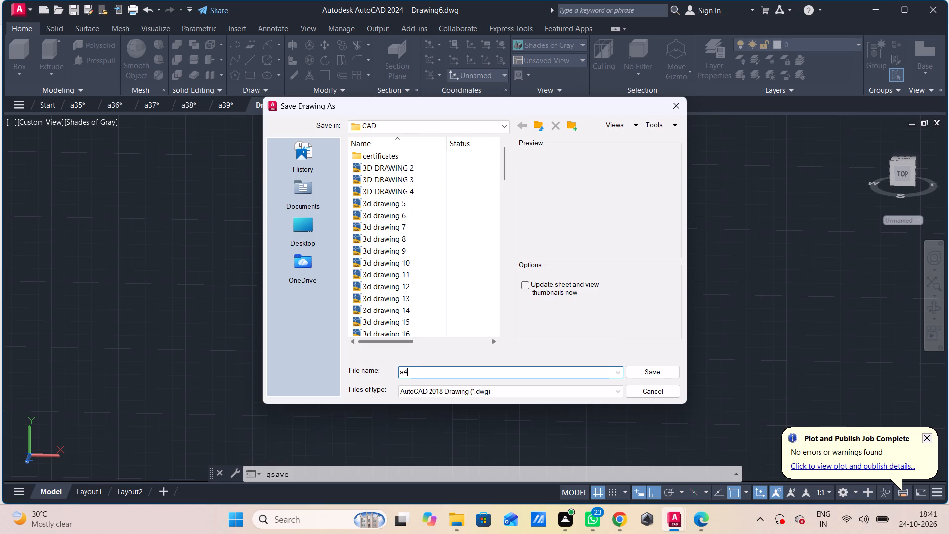
pyautogui.press('0')
pyautogui.press('Return')
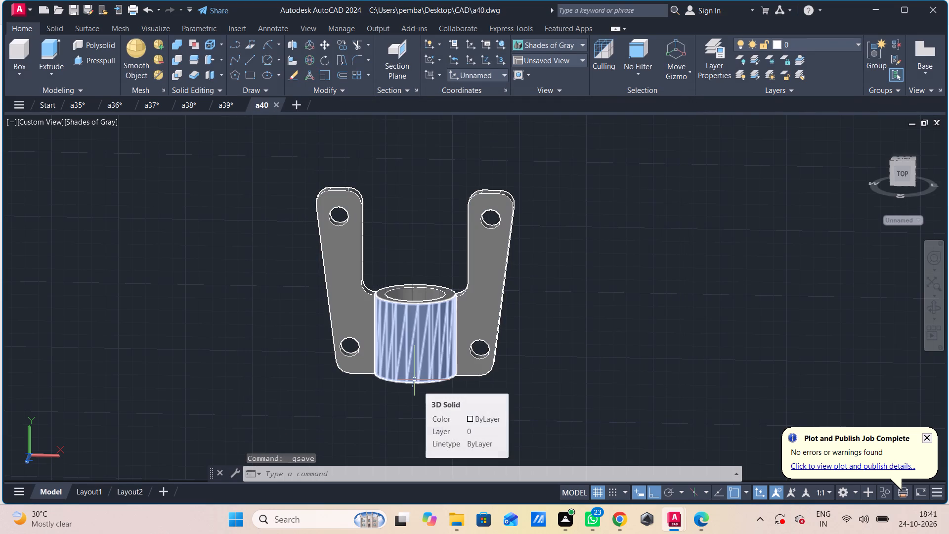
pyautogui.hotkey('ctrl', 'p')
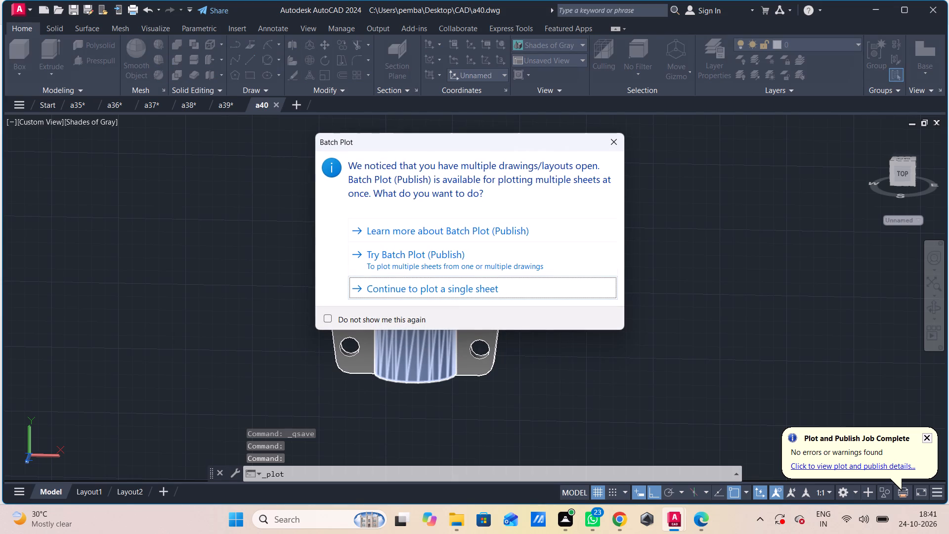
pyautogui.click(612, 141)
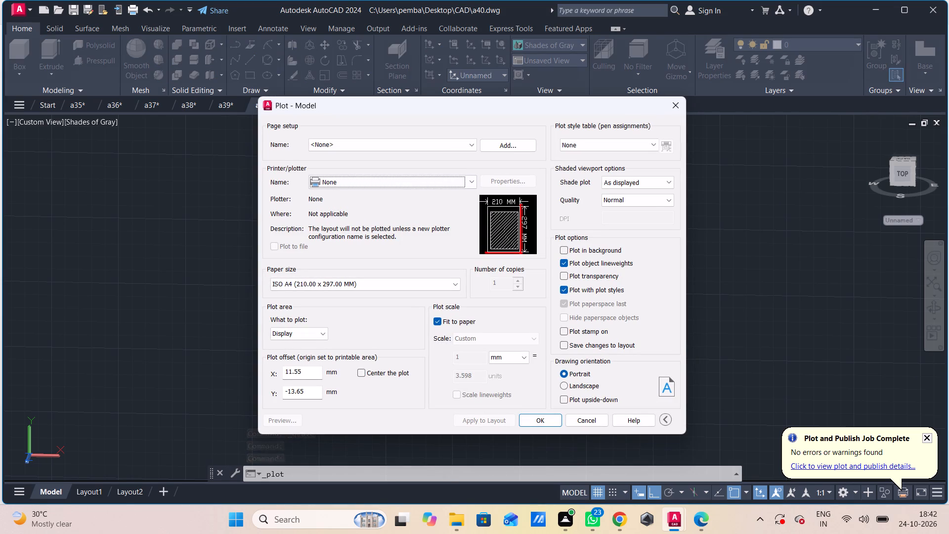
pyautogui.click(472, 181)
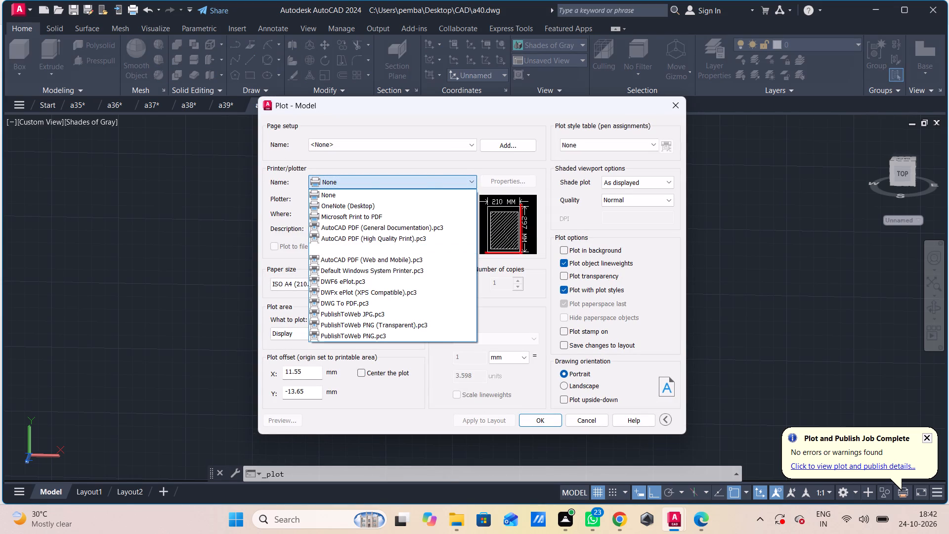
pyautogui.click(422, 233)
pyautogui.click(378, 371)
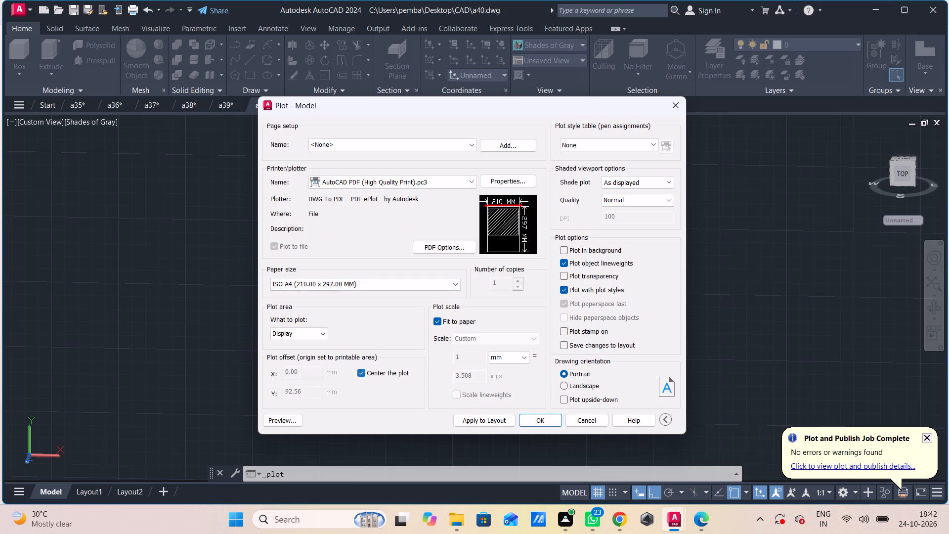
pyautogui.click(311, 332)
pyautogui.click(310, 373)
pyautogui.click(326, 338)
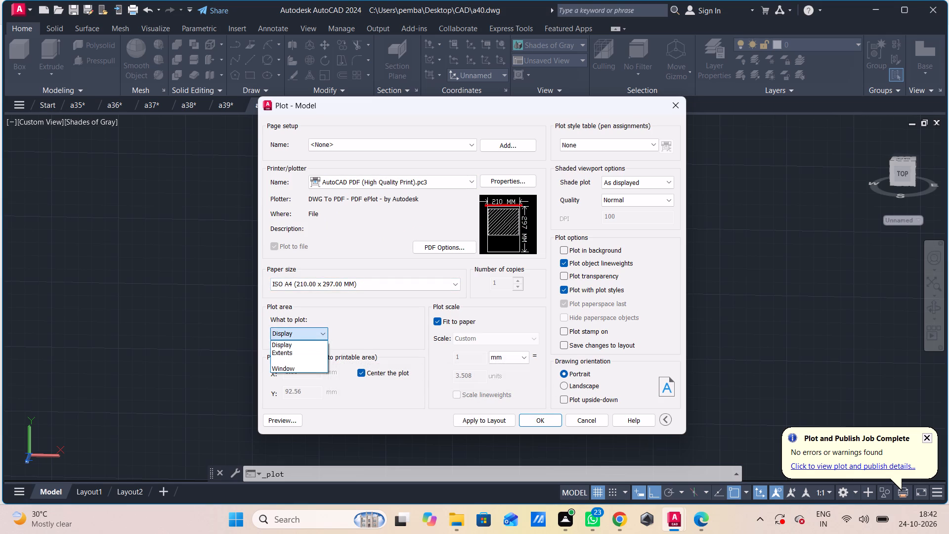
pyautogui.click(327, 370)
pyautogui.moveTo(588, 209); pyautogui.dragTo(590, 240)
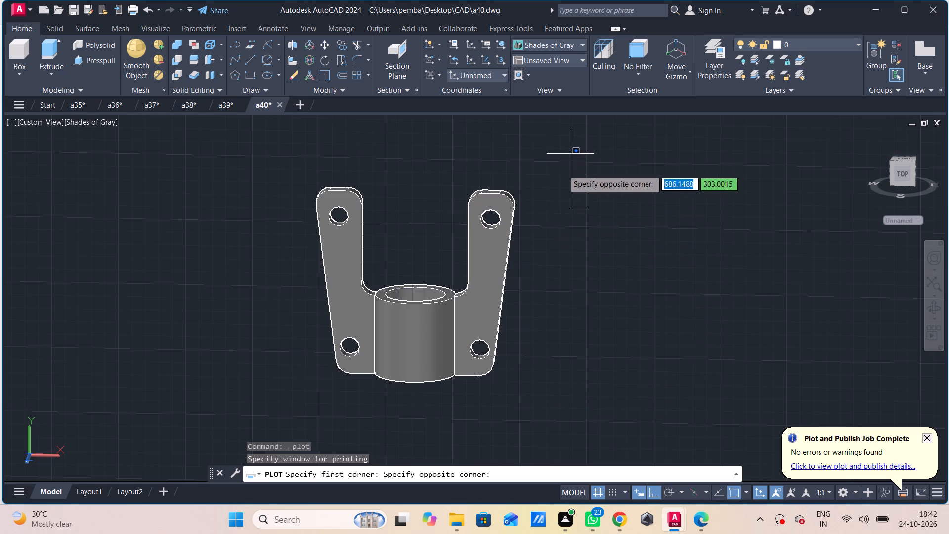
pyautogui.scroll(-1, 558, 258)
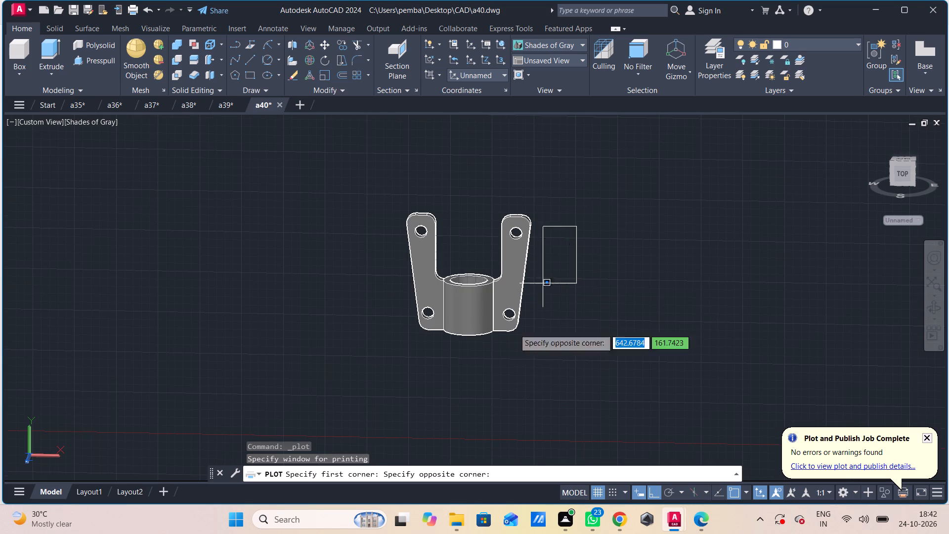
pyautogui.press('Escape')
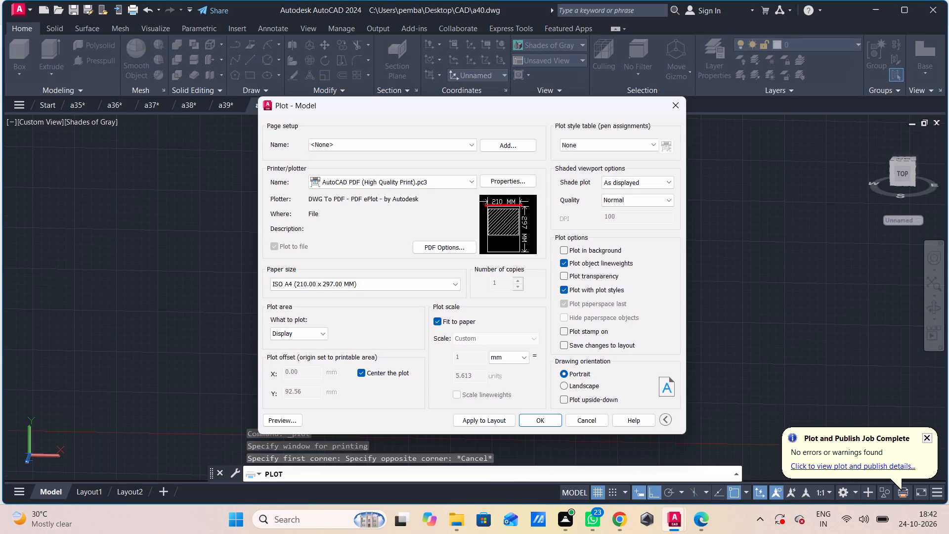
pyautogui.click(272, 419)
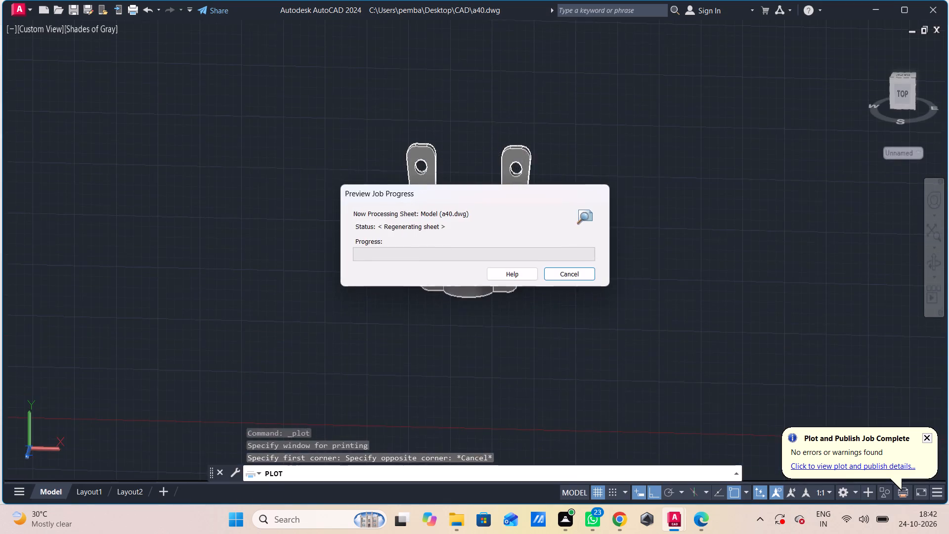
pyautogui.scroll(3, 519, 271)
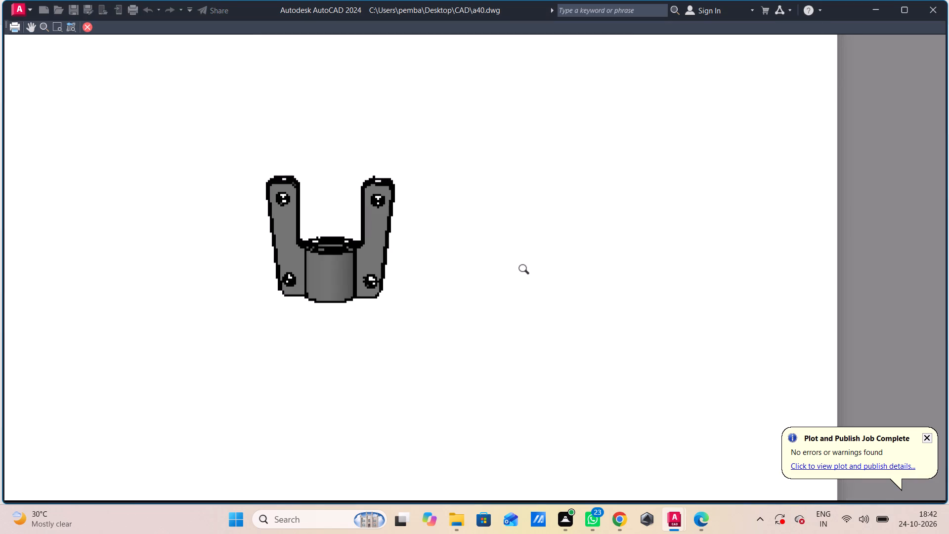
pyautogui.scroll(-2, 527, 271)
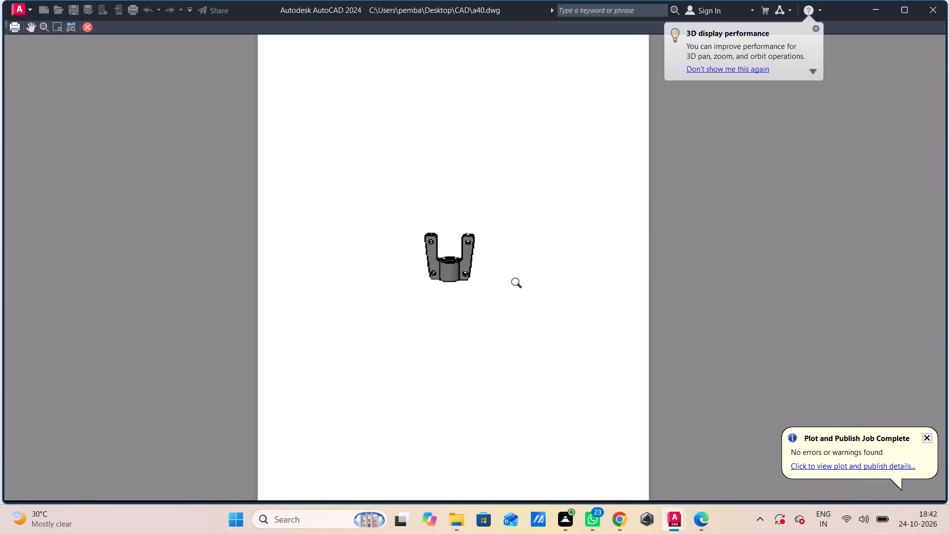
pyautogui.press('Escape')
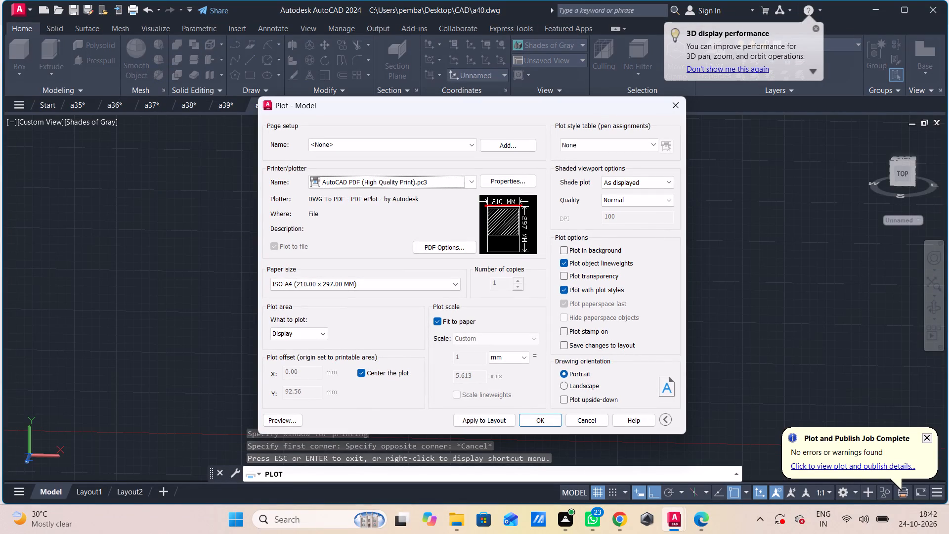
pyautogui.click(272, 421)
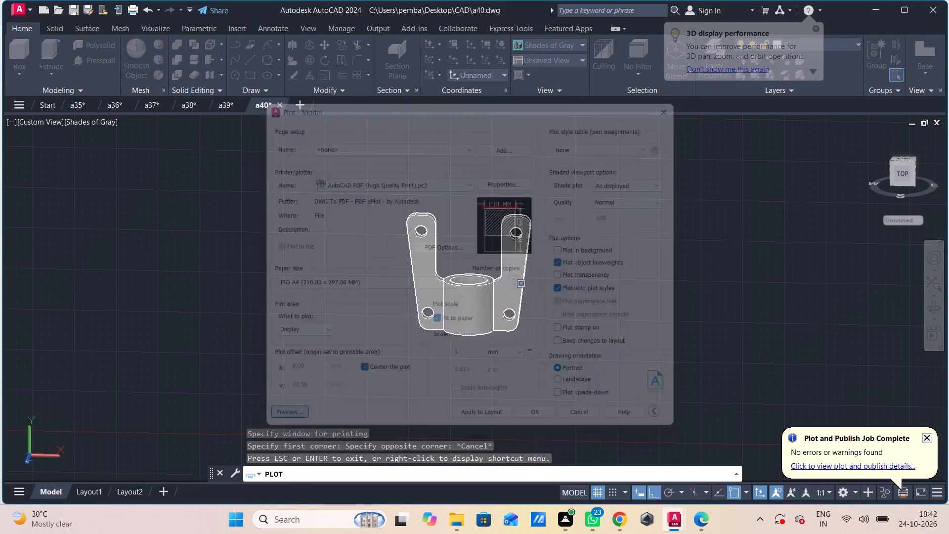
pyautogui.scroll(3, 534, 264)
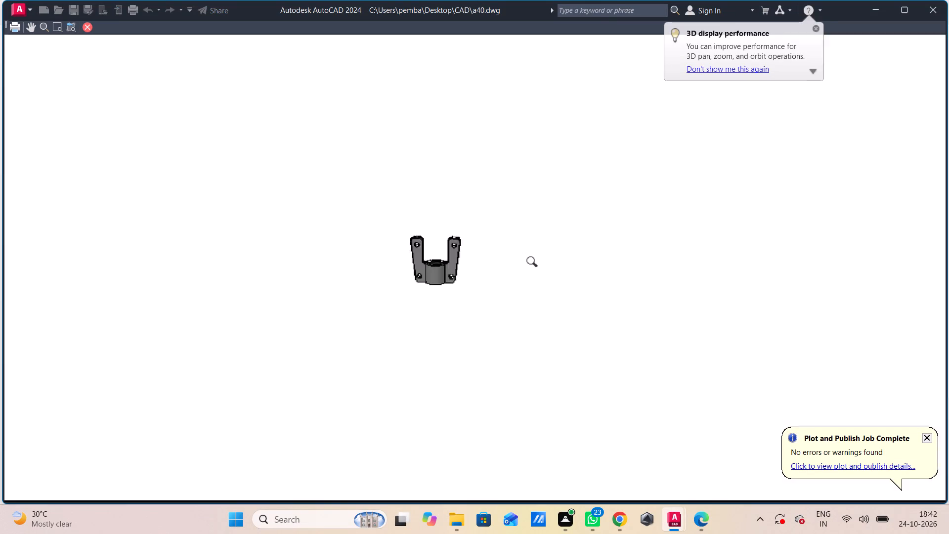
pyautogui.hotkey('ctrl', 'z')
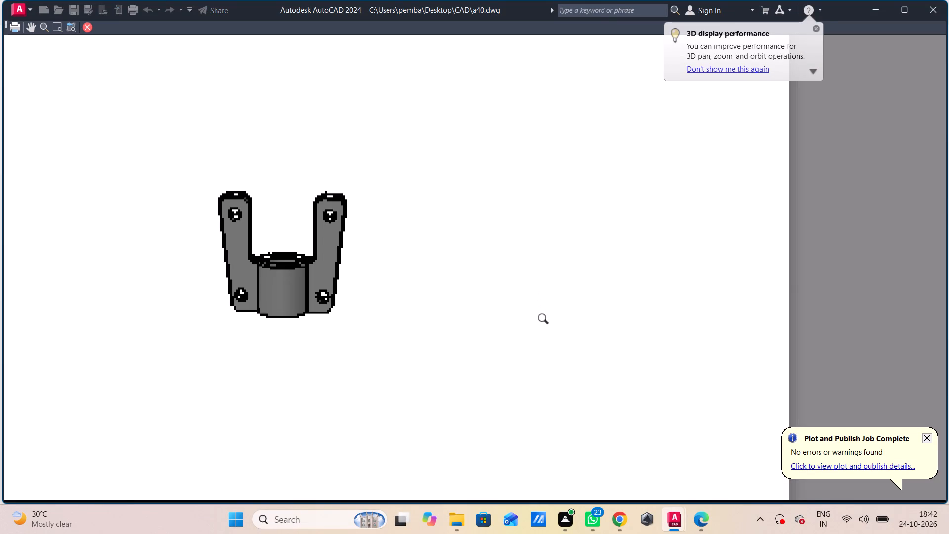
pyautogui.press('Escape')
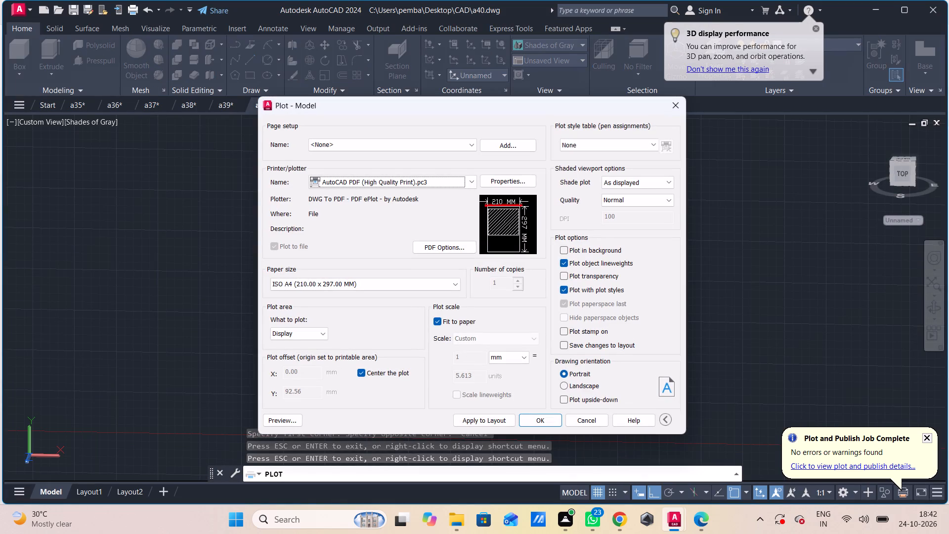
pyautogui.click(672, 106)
# Set up a centred plot with AutoCAD PDF (High Quality Print).pc3 and a window area enclosing the whole bracket.
pyautogui.hotkey('ctrl', 'p')
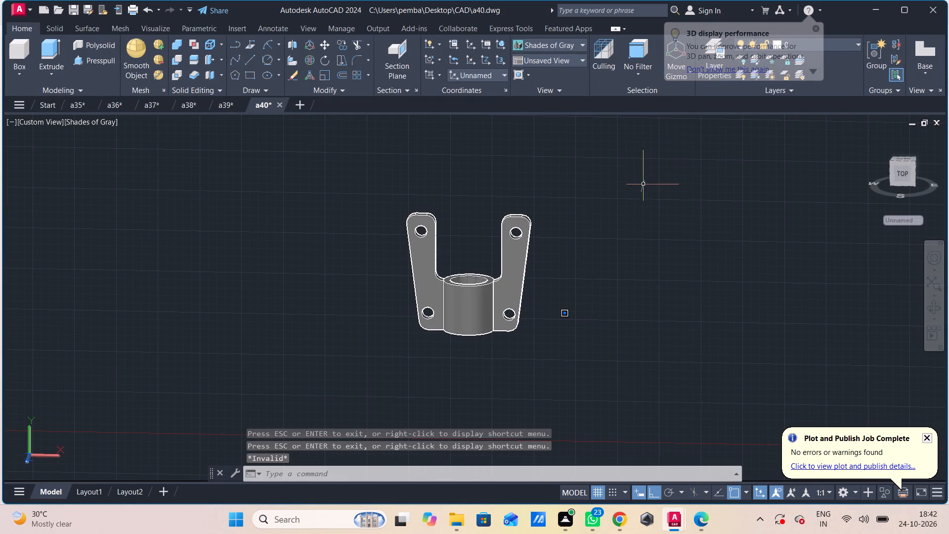
pyautogui.click(608, 139)
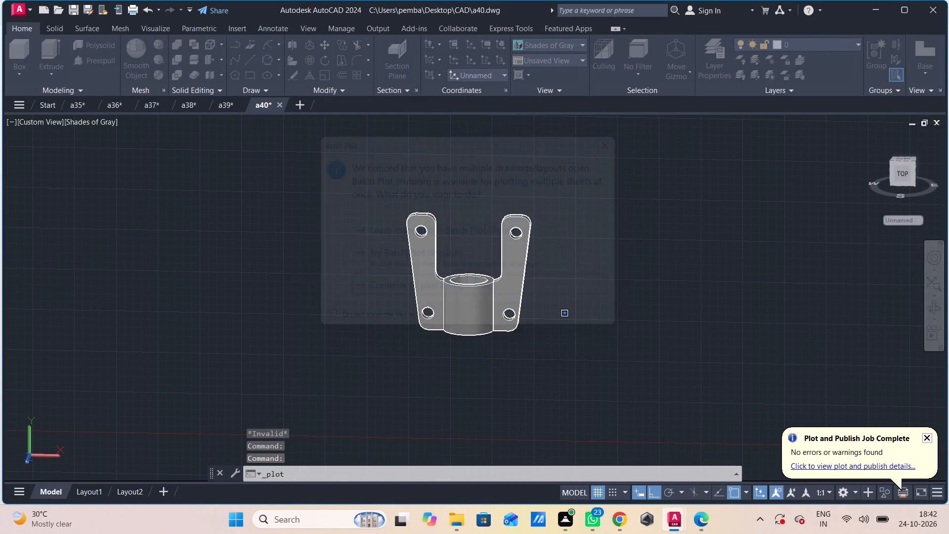
pyautogui.click(385, 184)
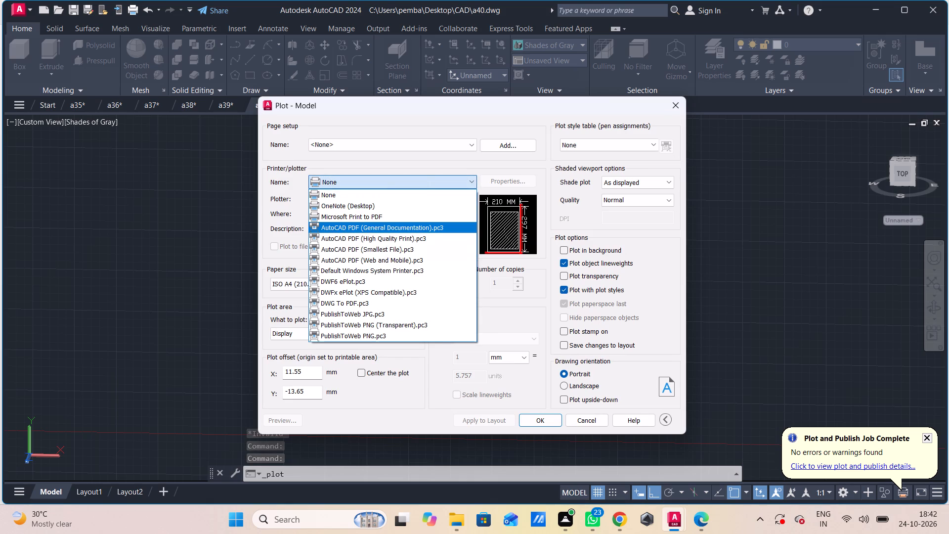
pyautogui.click(378, 236)
pyautogui.click(374, 368)
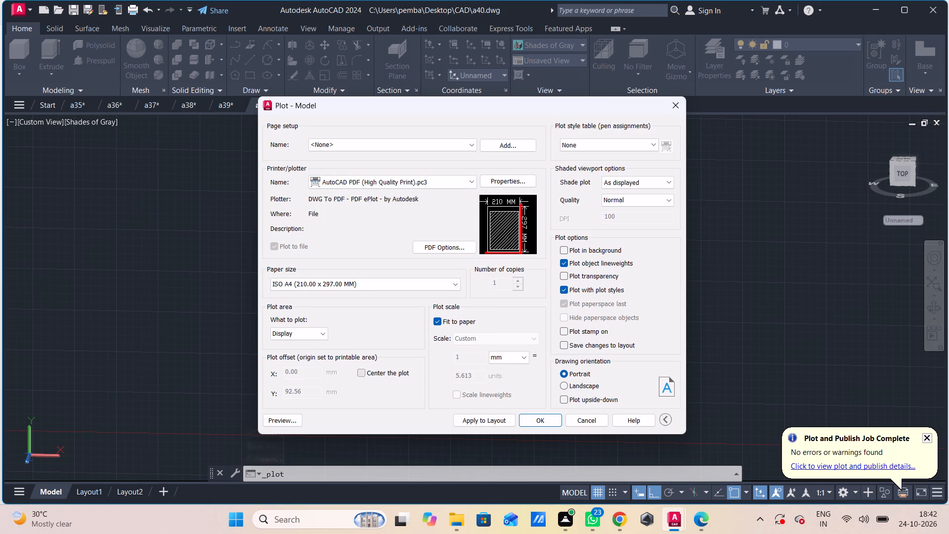
pyautogui.click(303, 332)
pyautogui.click(302, 367)
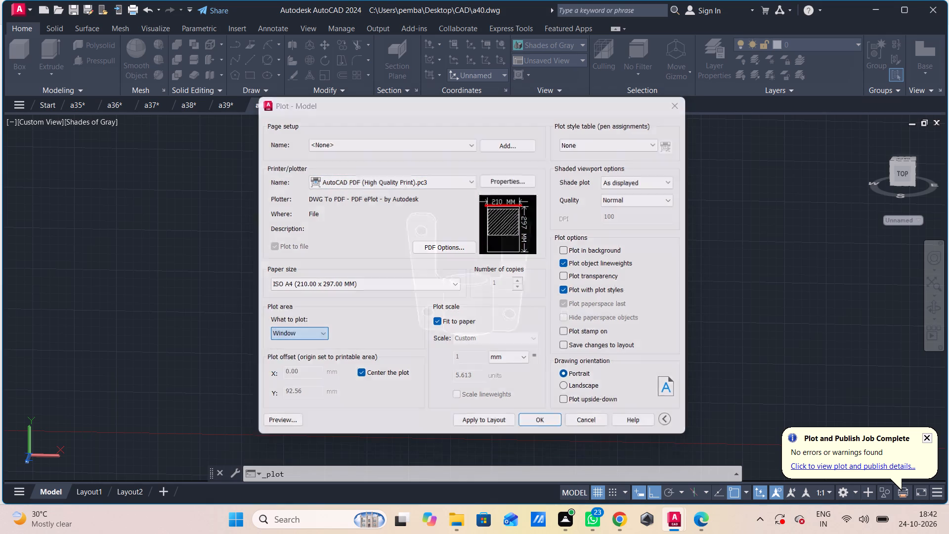
pyautogui.moveTo(601, 165); pyautogui.dragTo(605, 178)
pyautogui.click(302, 427)
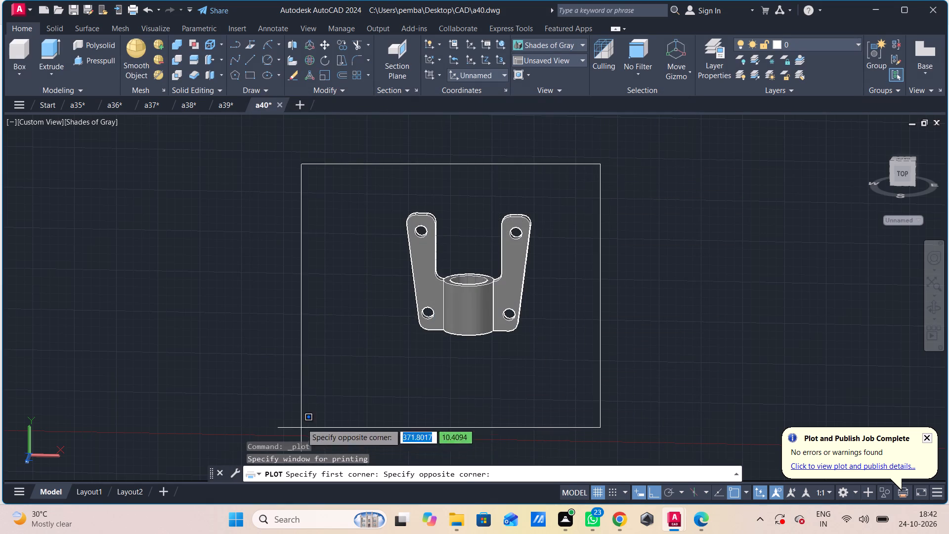
# Preview the plot and output it as a40-Model.pdf in the CAD folder.
pyautogui.click(279, 416)
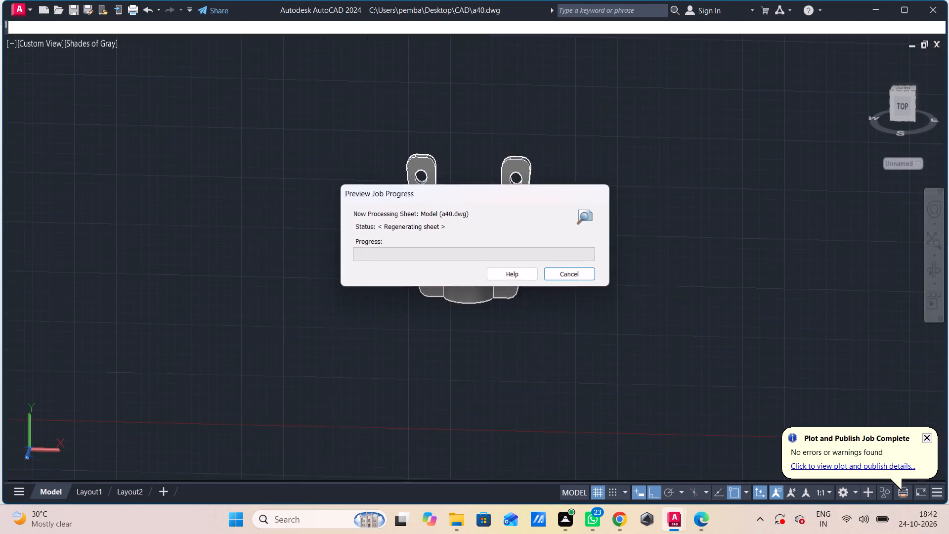
pyautogui.scroll(1, 380, 341)
pyautogui.scroll(-1, 392, 338)
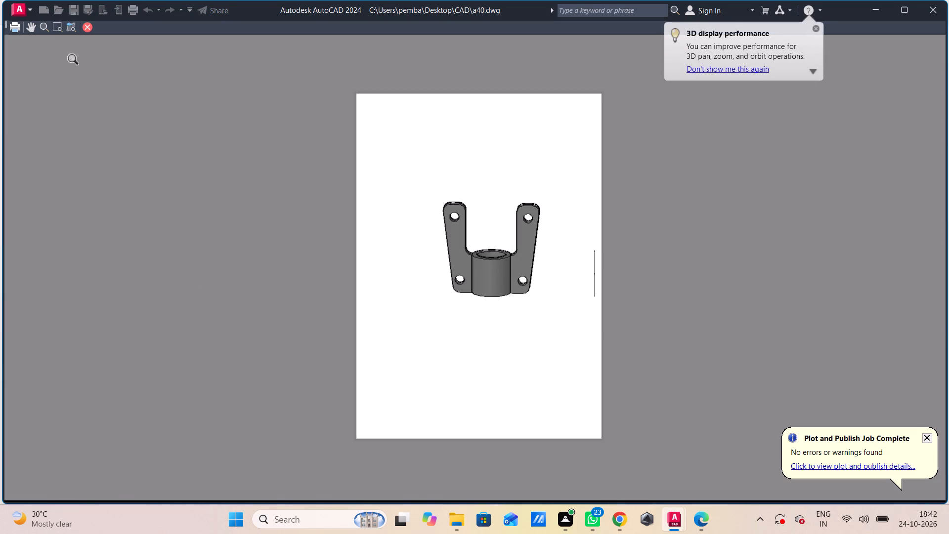
pyautogui.click(22, 25)
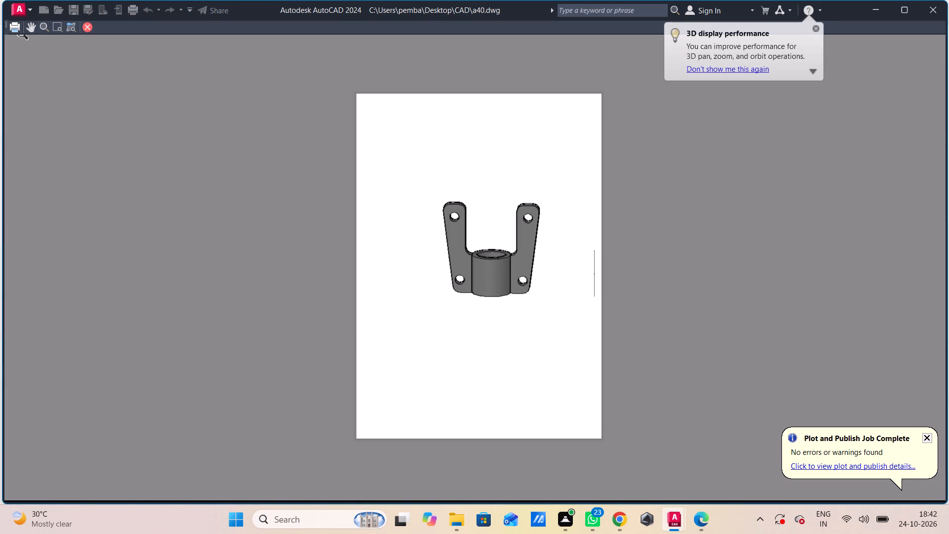
pyautogui.click(19, 27)
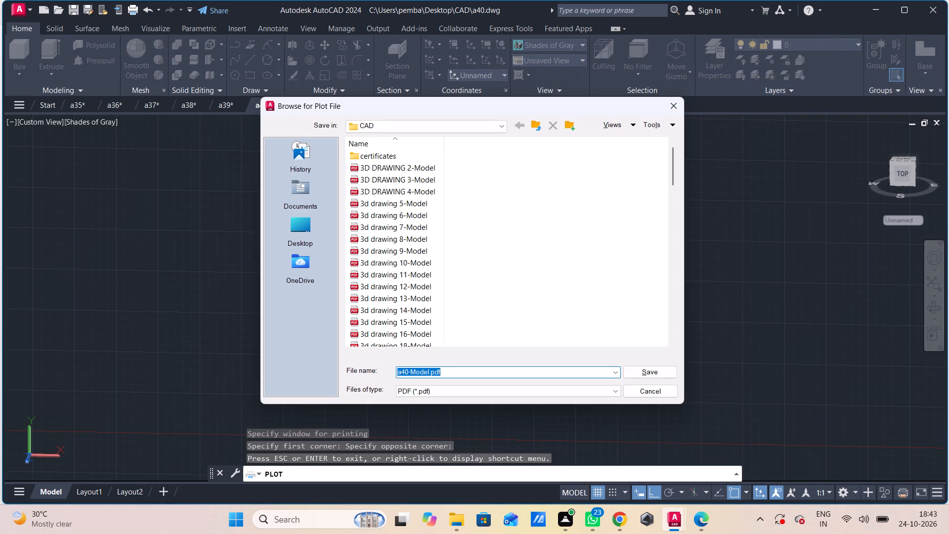
pyautogui.click(652, 372)
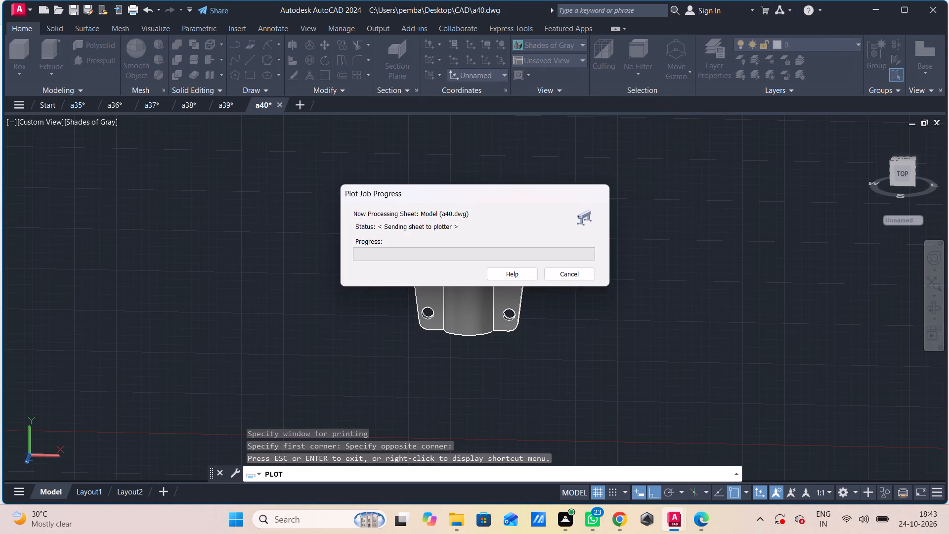